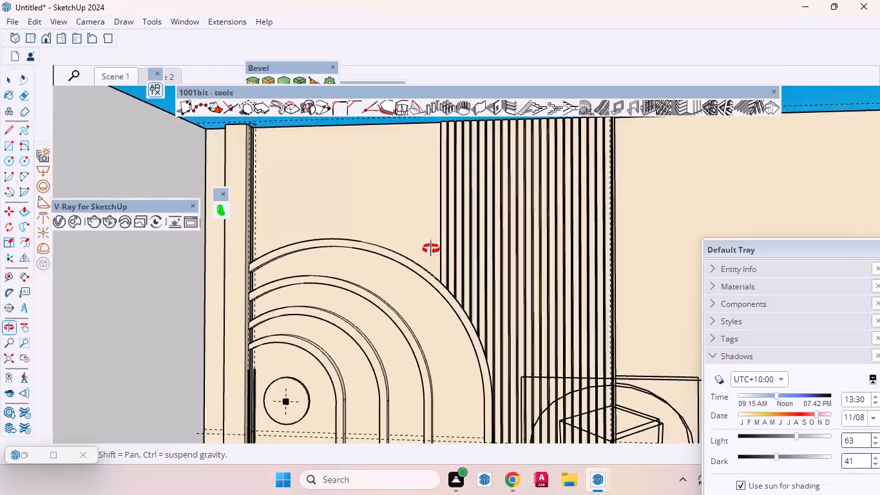
Copy the floor slab straight up to a position above the room.
{"action": "scroll", "coordinate": [425, 237], "scroll_direction": "down", "scroll_amount": 7}
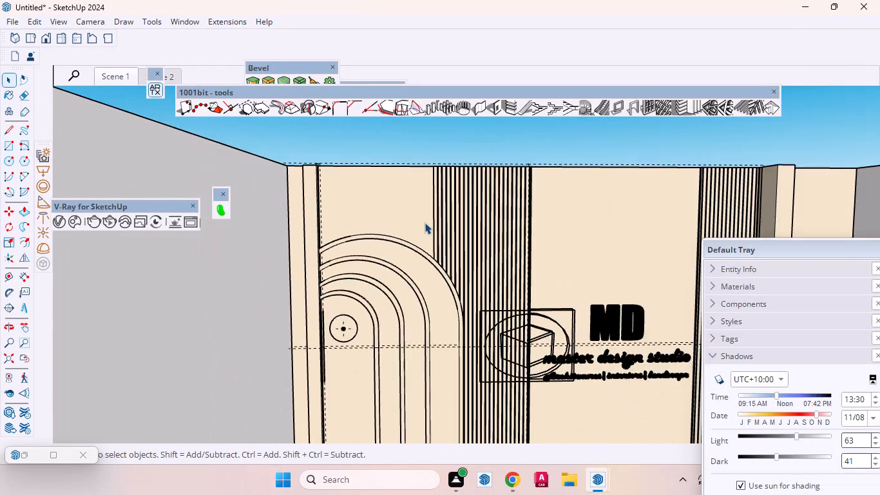
{"action": "scroll", "coordinate": [425, 222], "scroll_direction": "down", "scroll_amount": 2}
{"action": "scroll", "coordinate": [388, 255], "scroll_direction": "up", "scroll_amount": 3}
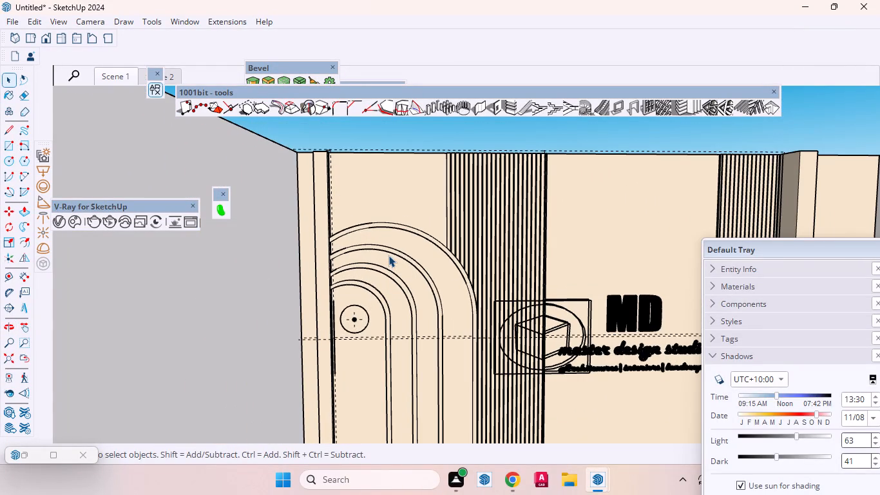
{"action": "scroll", "coordinate": [417, 303], "scroll_direction": "down", "scroll_amount": 3}
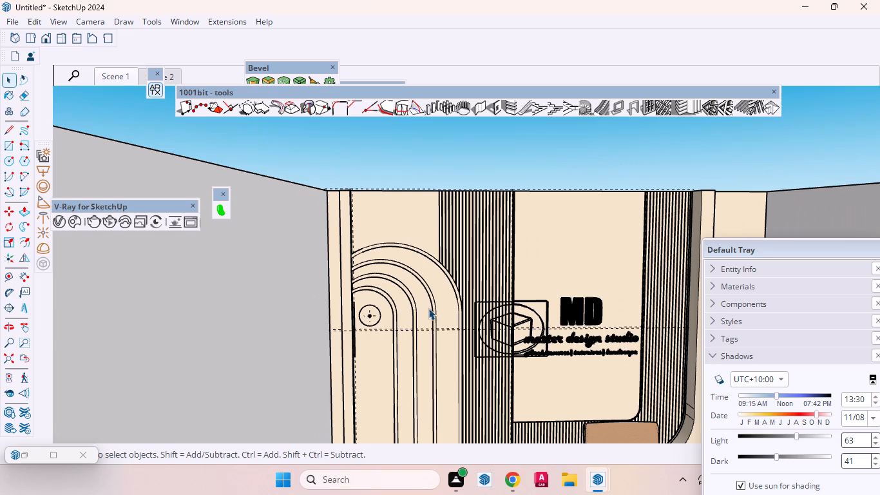
{"action": "scroll", "coordinate": [421, 287], "scroll_direction": "down", "scroll_amount": 10}
{"action": "scroll", "coordinate": [435, 214], "scroll_direction": "up", "scroll_amount": 1}
{"action": "scroll", "coordinate": [435, 215], "scroll_direction": "down", "scroll_amount": 5}
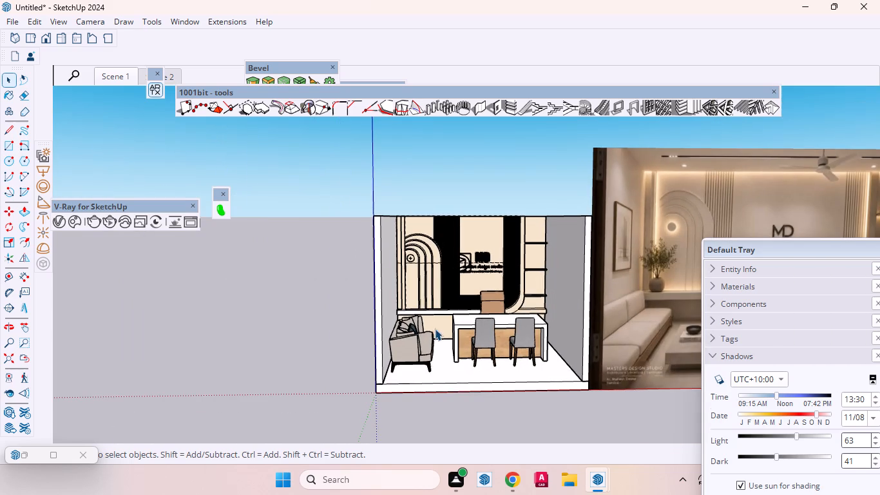
{"action": "left_click", "coordinate": [422, 384]}
{"action": "scroll", "coordinate": [397, 393], "scroll_direction": "up", "scroll_amount": 2}
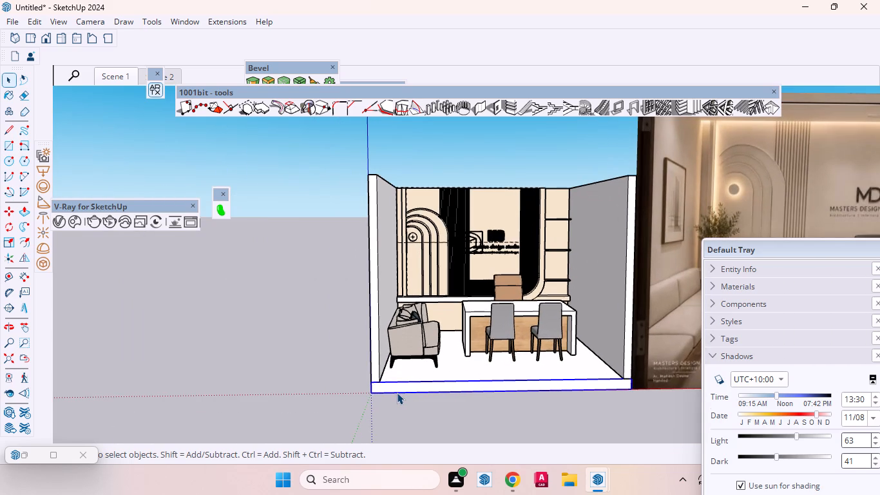
{"action": "key", "text": "m"}
{"action": "scroll", "coordinate": [371, 400], "scroll_direction": "up", "scroll_amount": 3}
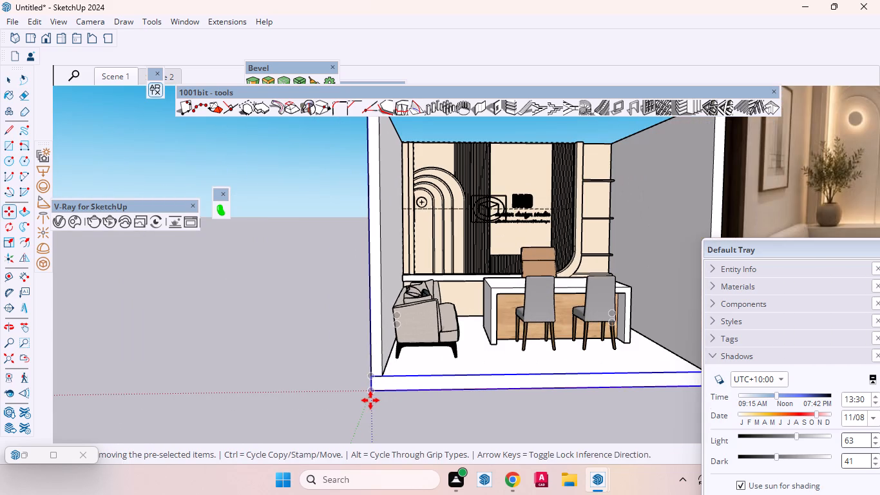
{"action": "left_click", "coordinate": [370, 391]}
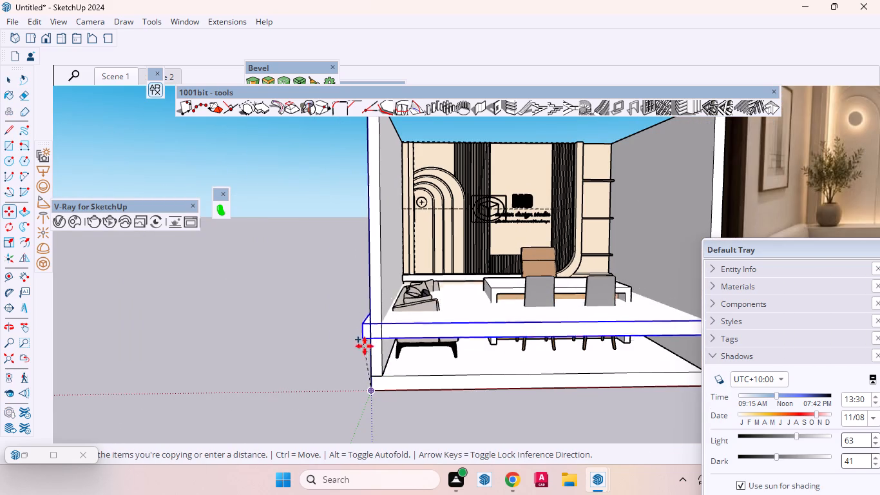
{"action": "scroll", "coordinate": [374, 318], "scroll_direction": "down", "scroll_amount": 5}
{"action": "scroll", "coordinate": [367, 158], "scroll_direction": "up", "scroll_amount": 4}
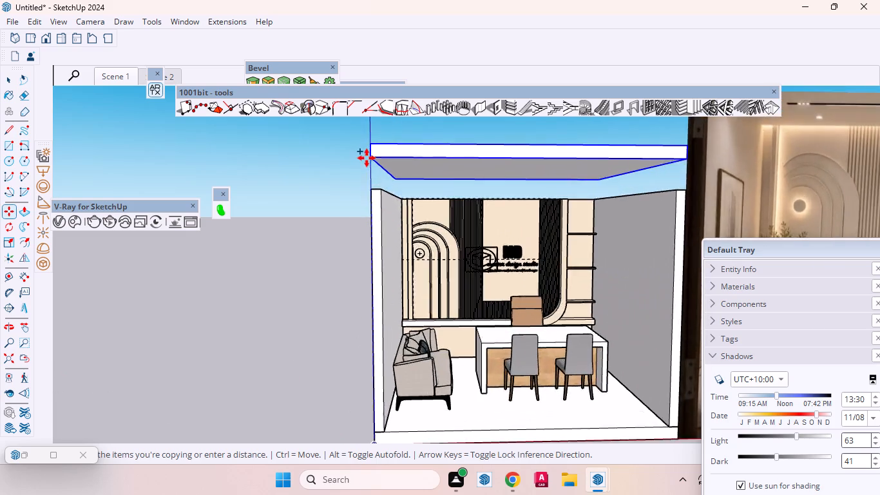
{"action": "scroll", "coordinate": [367, 158], "scroll_direction": "up", "scroll_amount": 5}
{"action": "left_click", "coordinate": [367, 163]}
Move the copied slab down so its lower front corner rests on the top corner of the wall, forming the ceiling.
{"action": "scroll", "coordinate": [384, 164], "scroll_direction": "up", "scroll_amount": 6}
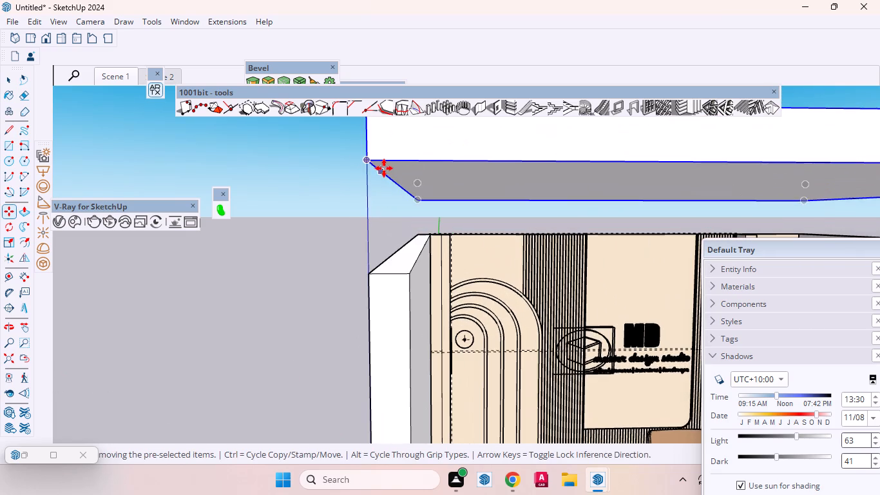
{"action": "left_click", "coordinate": [366, 159]}
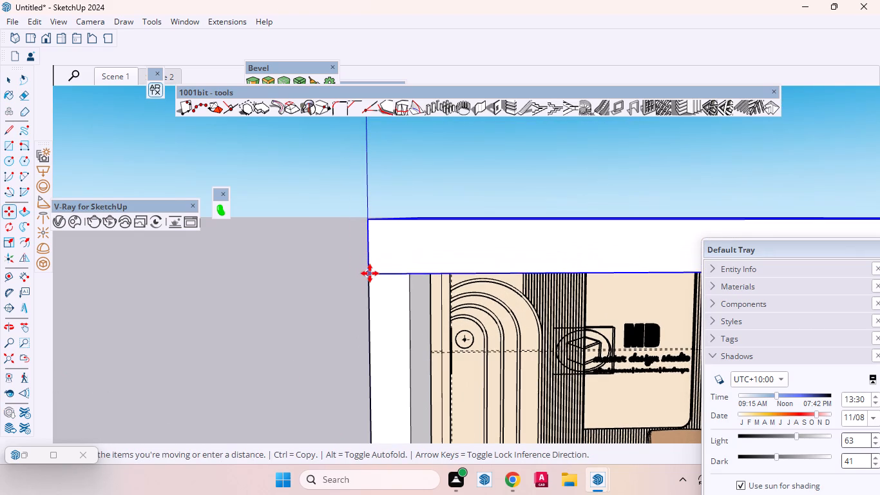
{"action": "left_click", "coordinate": [370, 274]}
{"action": "key", "text": "space"}
{"action": "left_click", "coordinate": [251, 298]}
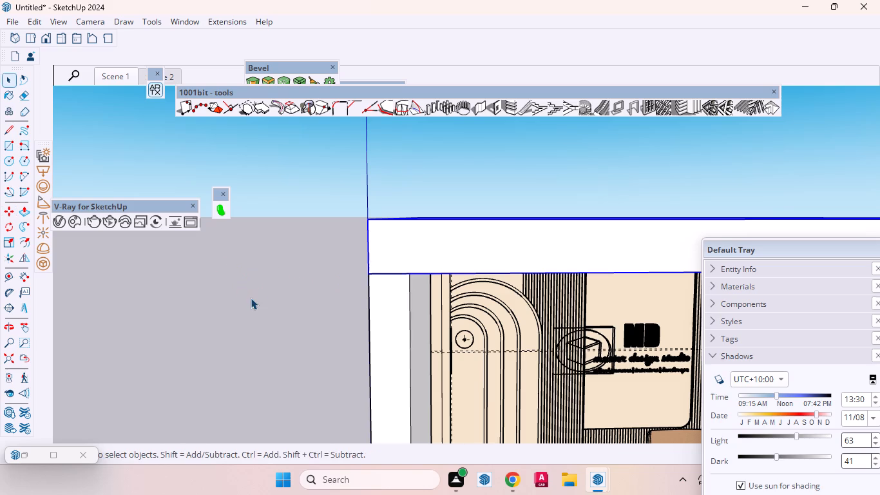
Review the roofed room through Scene 2 and Scene 1 and compare it with the reference image beside it.
{"action": "left_click", "coordinate": [172, 76]}
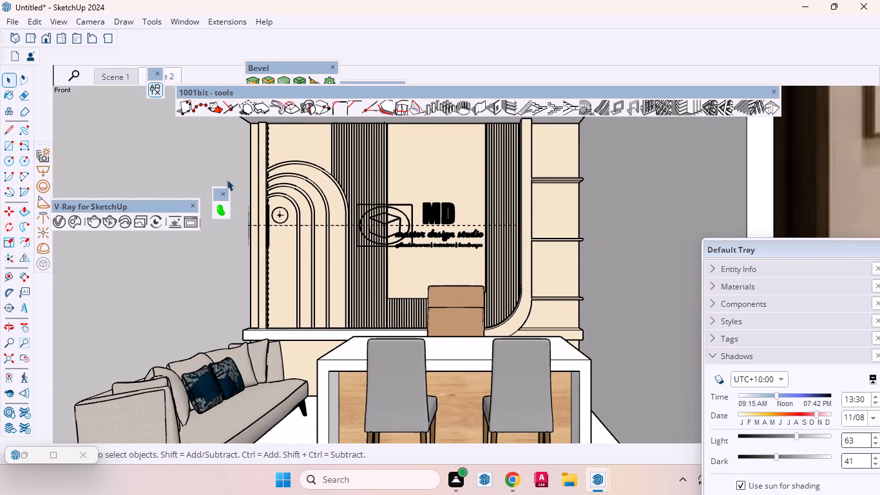
{"action": "left_click", "coordinate": [115, 74]}
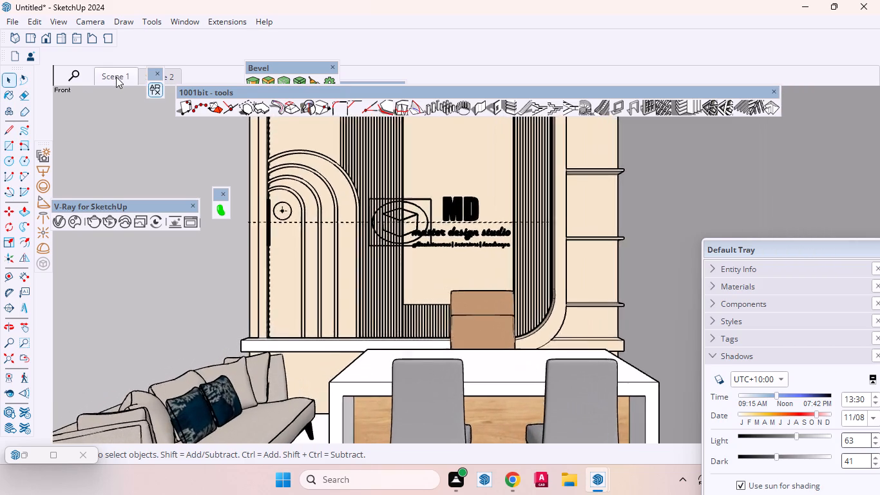
{"action": "scroll", "coordinate": [399, 293], "scroll_direction": "down", "scroll_amount": 2}
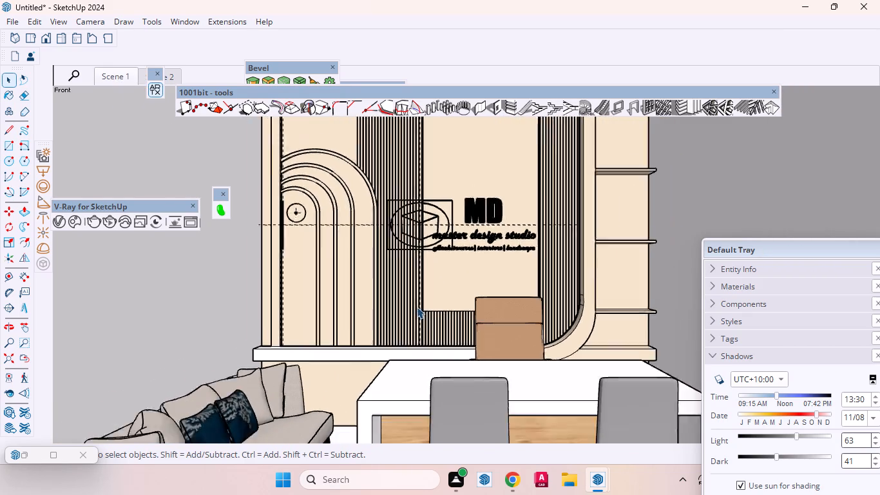
{"action": "scroll", "coordinate": [417, 307], "scroll_direction": "down", "scroll_amount": 5}
{"action": "scroll", "coordinate": [455, 324], "scroll_direction": "up", "scroll_amount": 1}
{"action": "scroll", "coordinate": [455, 324], "scroll_direction": "down", "scroll_amount": 13}
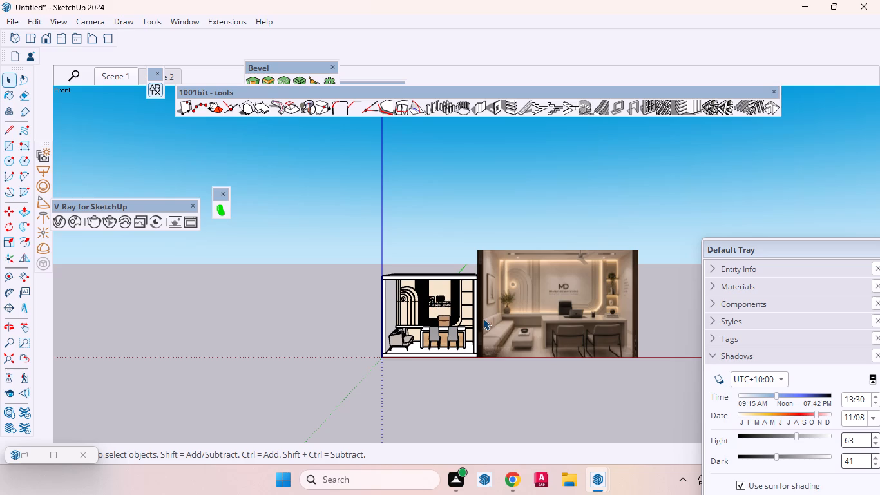
{"action": "scroll", "coordinate": [481, 309], "scroll_direction": "up", "scroll_amount": 5}
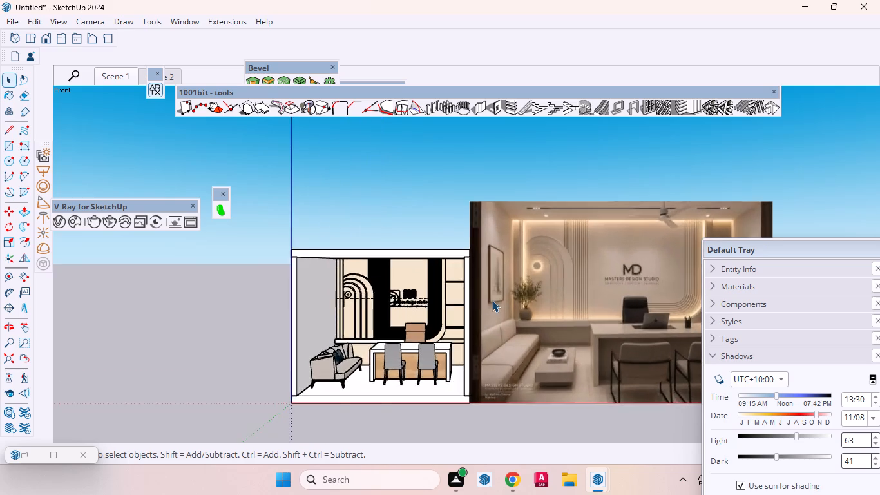
{"action": "scroll", "coordinate": [492, 300], "scroll_direction": "up", "scroll_amount": 9}
Copy the back panel's vertical corner edges between the shelves 18 mm forward along the side wall.
{"action": "middle_click_drag", "start_coordinate": [503, 305], "coordinate": [566, 301]}
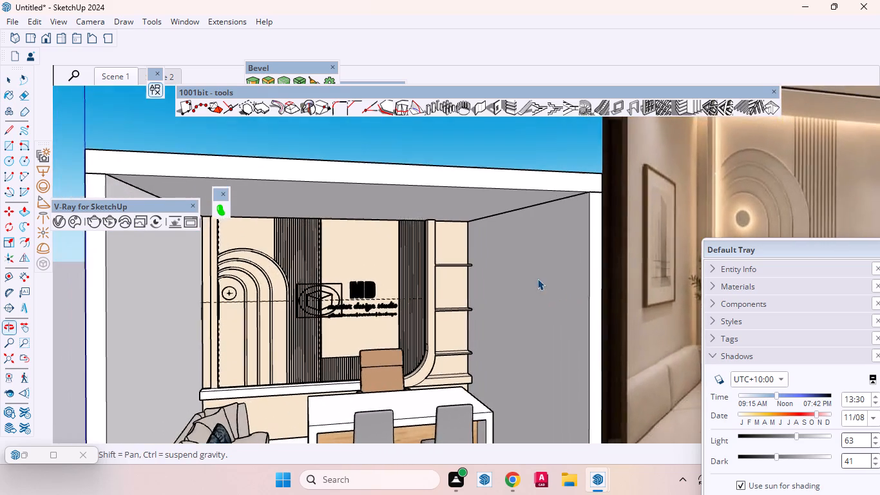
{"action": "scroll", "coordinate": [504, 261], "scroll_direction": "up", "scroll_amount": 14}
{"action": "left_click", "coordinate": [502, 231]}
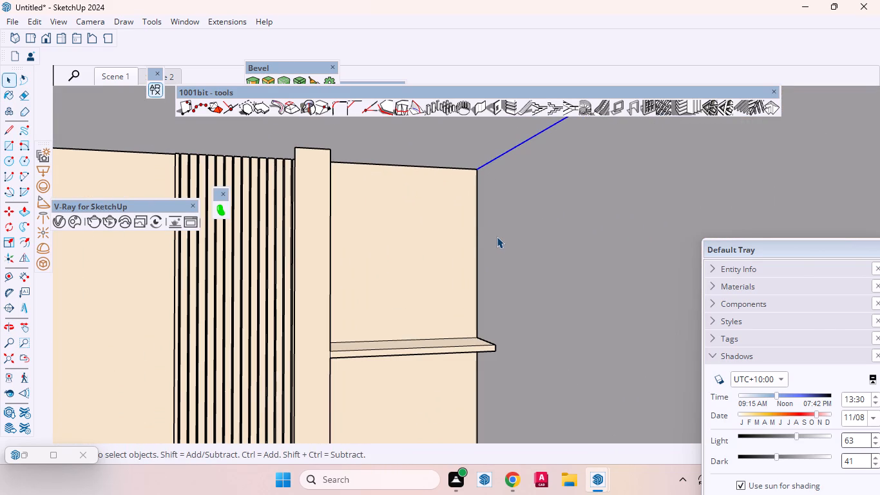
{"action": "left_click", "coordinate": [497, 237]}
{"action": "left_click", "coordinate": [477, 215]}
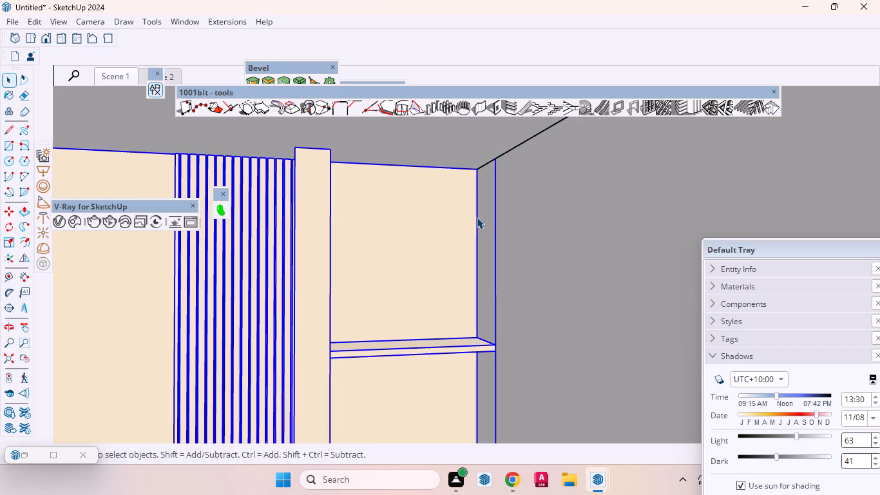
{"action": "left_click", "coordinate": [477, 217]}
{"action": "left_click", "coordinate": [477, 217]}
{"action": "left_click", "coordinate": [475, 213]}
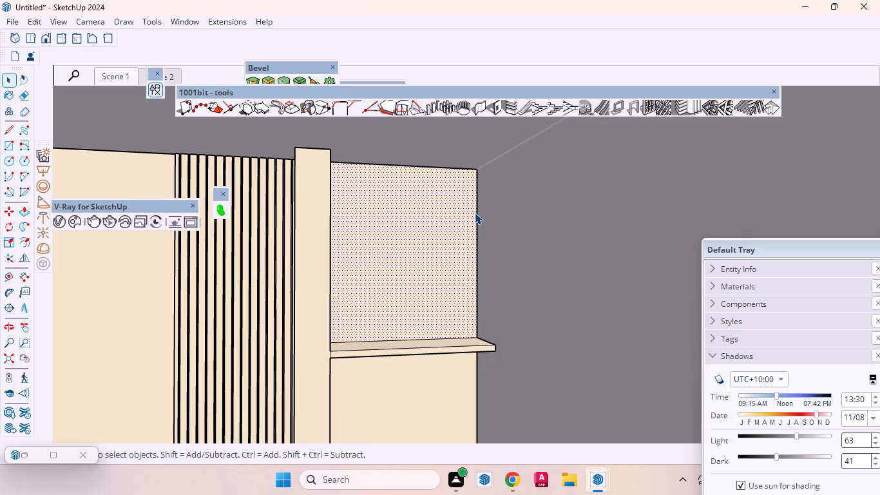
{"action": "left_click", "coordinate": [477, 213]}
{"action": "scroll", "coordinate": [475, 205], "scroll_direction": "down", "scroll_amount": 8}
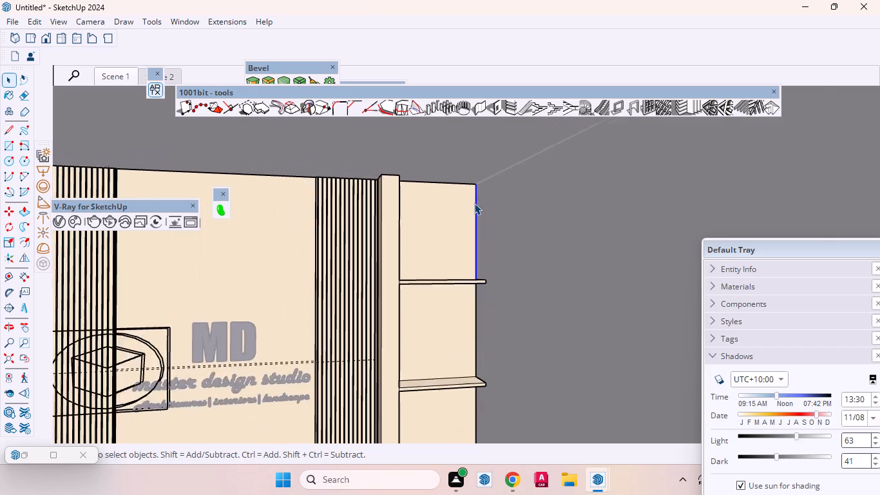
{"action": "scroll", "coordinate": [474, 203], "scroll_direction": "down", "scroll_amount": 2}
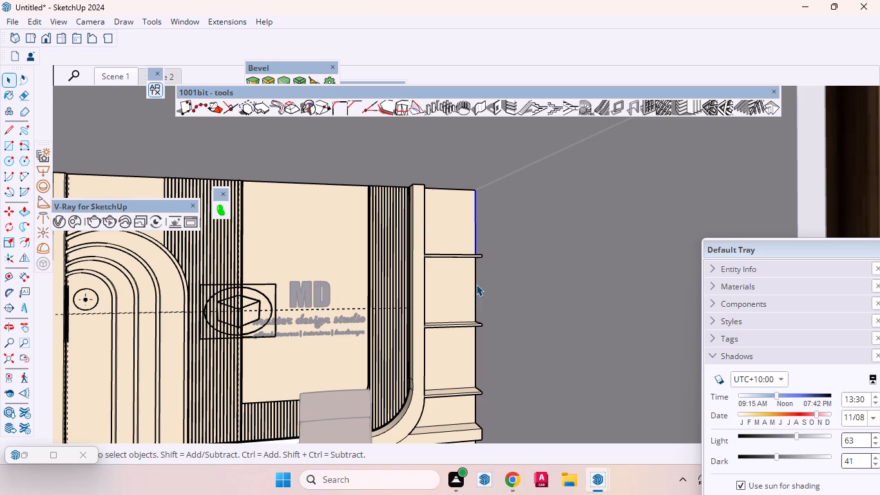
{"action": "left_click", "coordinate": [473, 284], "text": "ctrl"}
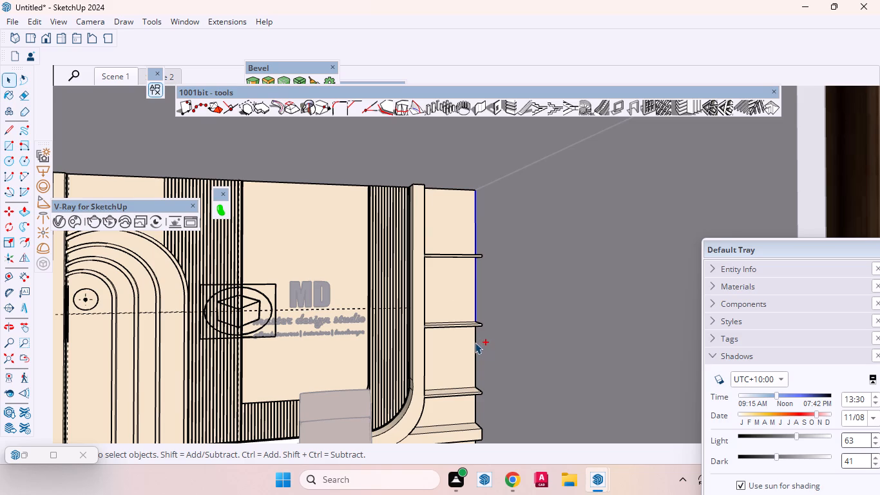
{"action": "left_click", "coordinate": [475, 342], "text": "ctrl"}
{"action": "scroll", "coordinate": [454, 270], "scroll_direction": "down", "scroll_amount": 3, "text": "ctrl"}
{"action": "scroll", "coordinate": [483, 388], "scroll_direction": "up", "scroll_amount": 10, "text": "ctrl"}
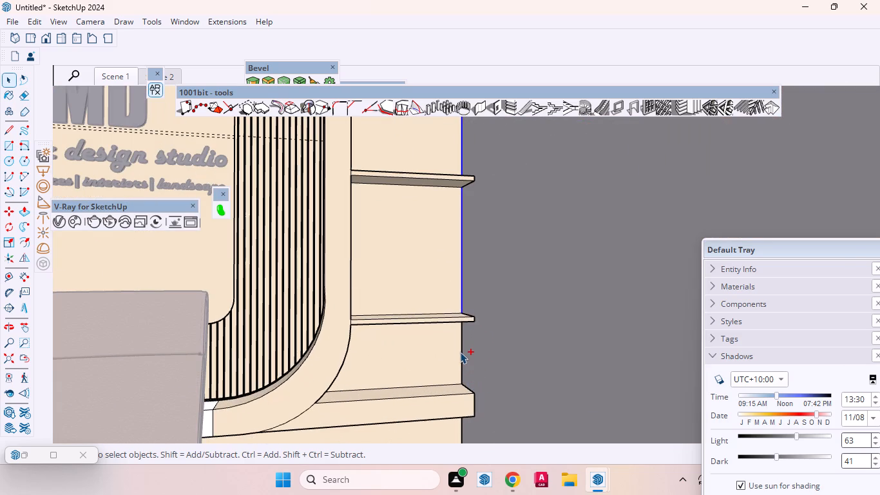
{"action": "left_click", "coordinate": [463, 351], "text": "ctrl"}
{"action": "scroll", "coordinate": [459, 242], "scroll_direction": "up", "scroll_amount": 2, "text": "ctrl"}
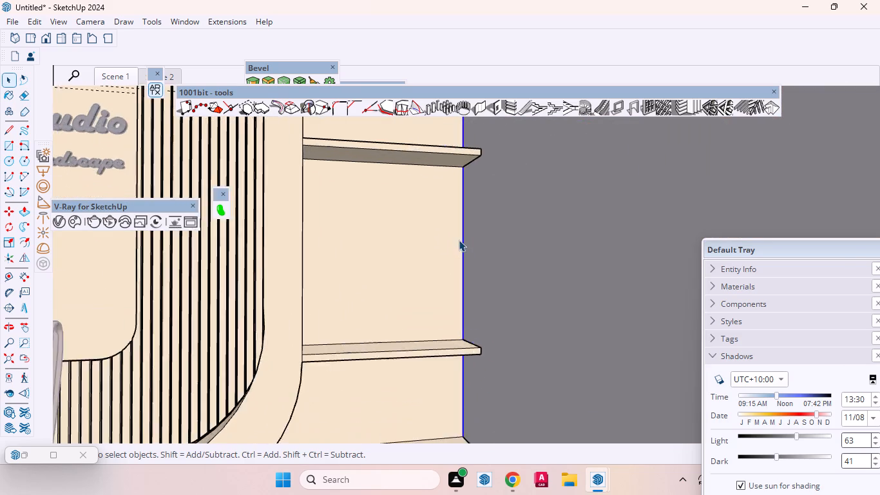
{"action": "scroll", "coordinate": [459, 240], "scroll_direction": "up", "scroll_amount": 5, "text": "ctrl"}
{"action": "middle_click_drag", "start_coordinate": [455, 251], "coordinate": [562, 298]}
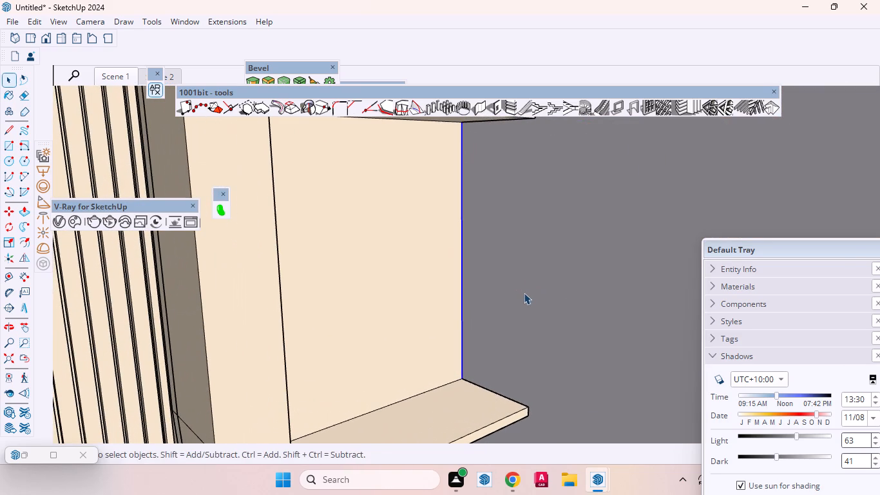
{"action": "key", "text": "m"}
{"action": "left_click", "coordinate": [485, 284]}
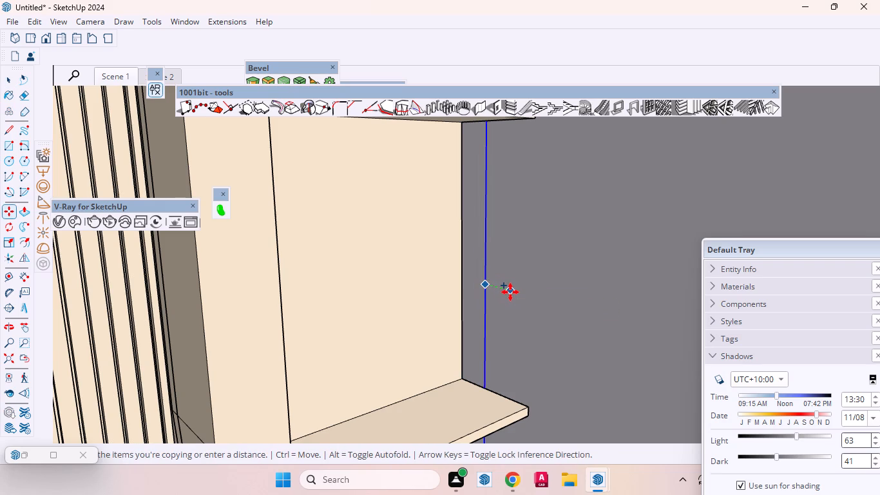
{"action": "type", "text": "18"}
{"action": "type", "text": "mm"}
{"action": "key", "text": "Return"}
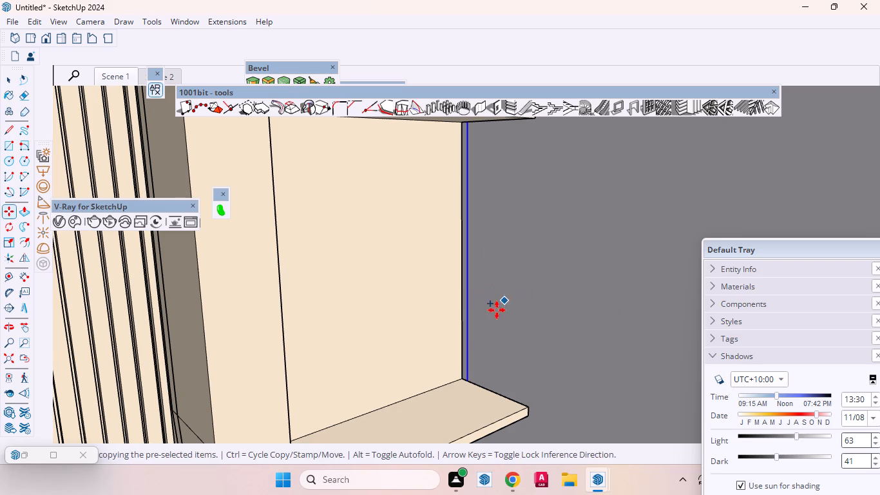
{"action": "key", "text": "space"}
{"action": "scroll", "coordinate": [524, 291], "scroll_direction": "up", "scroll_amount": 1}
{"action": "left_click", "coordinate": [573, 290]}
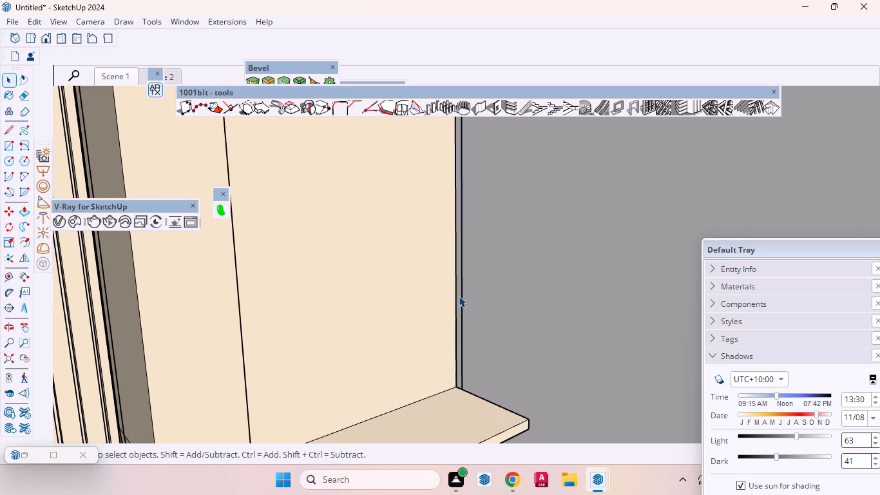
Examine the side wall beside the shelves by opening its group and selecting its face and bounding edges.
{"action": "scroll", "coordinate": [459, 289], "scroll_direction": "up", "scroll_amount": 2}
{"action": "left_click", "coordinate": [532, 293]}
{"action": "triple_click", "coordinate": [532, 293]}
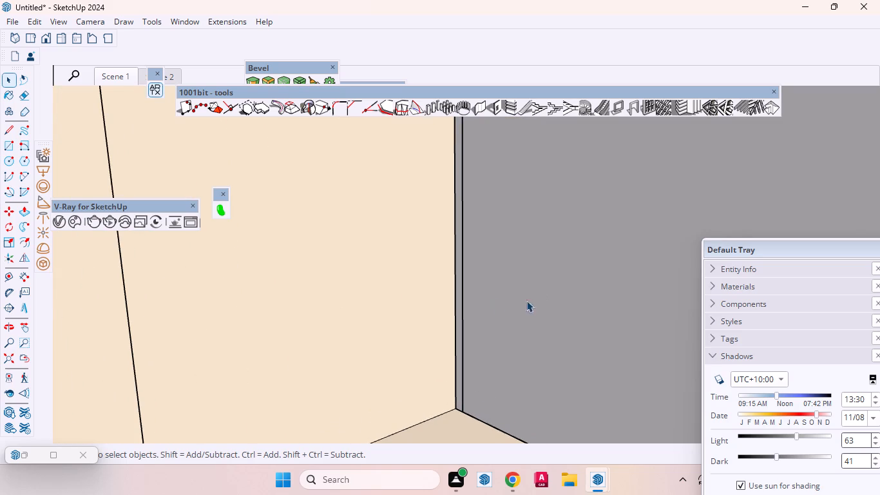
{"action": "double_click", "coordinate": [542, 300]}
{"action": "left_click", "coordinate": [497, 302]}
{"action": "double_click", "coordinate": [489, 303]}
{"action": "triple_click", "coordinate": [513, 304]}
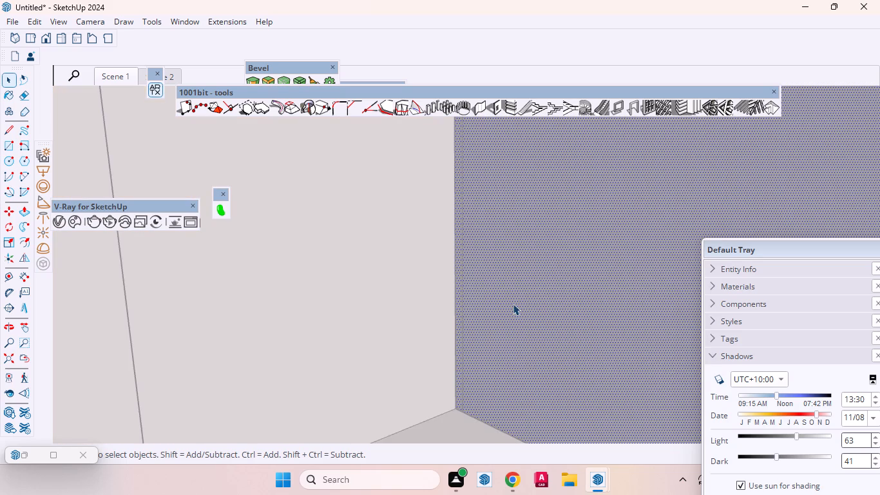
{"action": "scroll", "coordinate": [446, 307], "scroll_direction": "down", "scroll_amount": 12}
{"action": "left_click", "coordinate": [530, 291]}
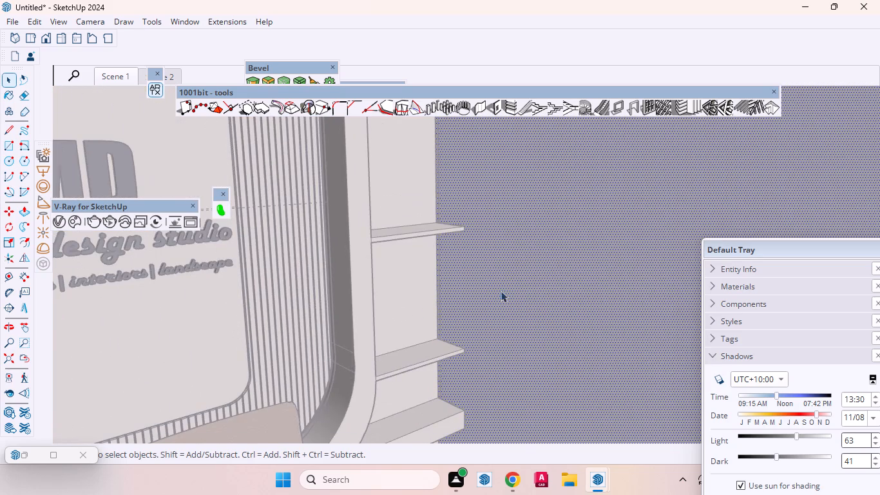
{"action": "scroll", "coordinate": [466, 295], "scroll_direction": "down", "scroll_amount": 11}
{"action": "scroll", "coordinate": [360, 292], "scroll_direction": "up", "scroll_amount": 1}
{"action": "scroll", "coordinate": [360, 292], "scroll_direction": "down", "scroll_amount": 8}
{"action": "left_click", "coordinate": [422, 173]}
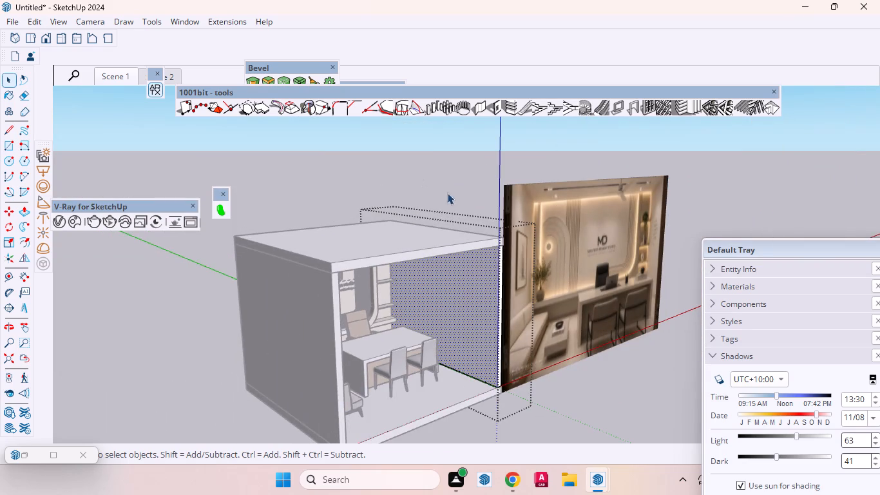
{"action": "left_click", "coordinate": [445, 304]}
{"action": "triple_click", "coordinate": [446, 303]}
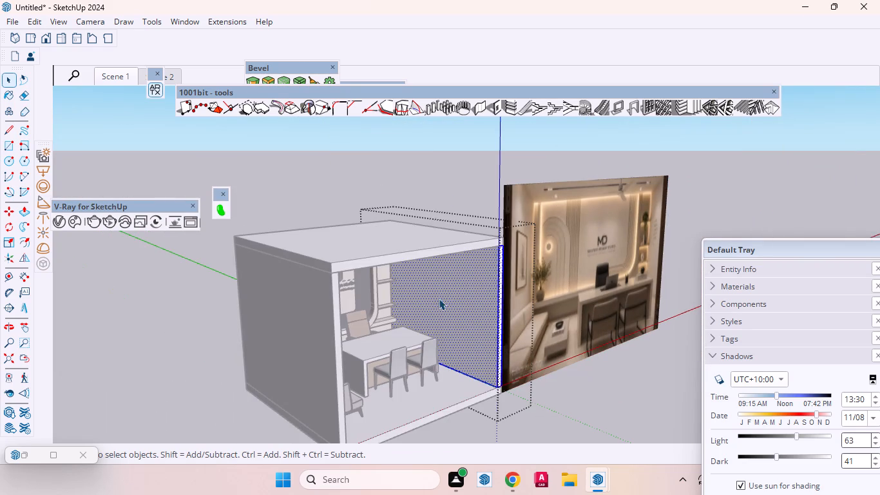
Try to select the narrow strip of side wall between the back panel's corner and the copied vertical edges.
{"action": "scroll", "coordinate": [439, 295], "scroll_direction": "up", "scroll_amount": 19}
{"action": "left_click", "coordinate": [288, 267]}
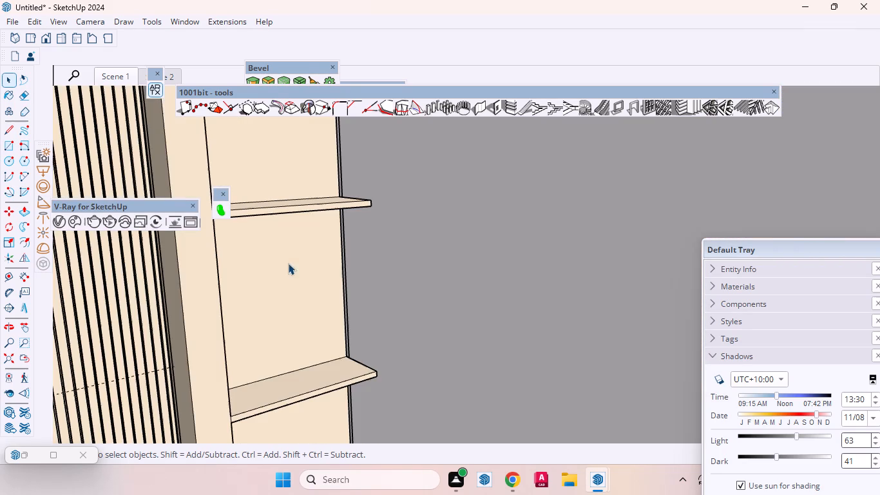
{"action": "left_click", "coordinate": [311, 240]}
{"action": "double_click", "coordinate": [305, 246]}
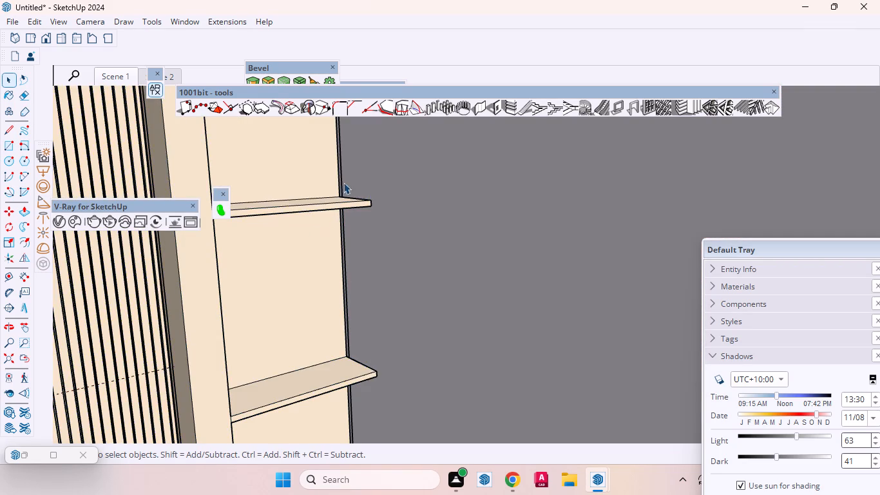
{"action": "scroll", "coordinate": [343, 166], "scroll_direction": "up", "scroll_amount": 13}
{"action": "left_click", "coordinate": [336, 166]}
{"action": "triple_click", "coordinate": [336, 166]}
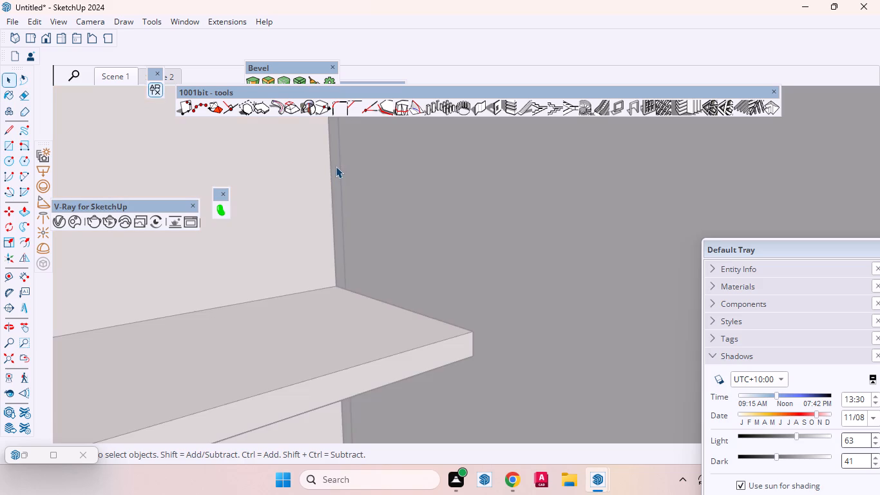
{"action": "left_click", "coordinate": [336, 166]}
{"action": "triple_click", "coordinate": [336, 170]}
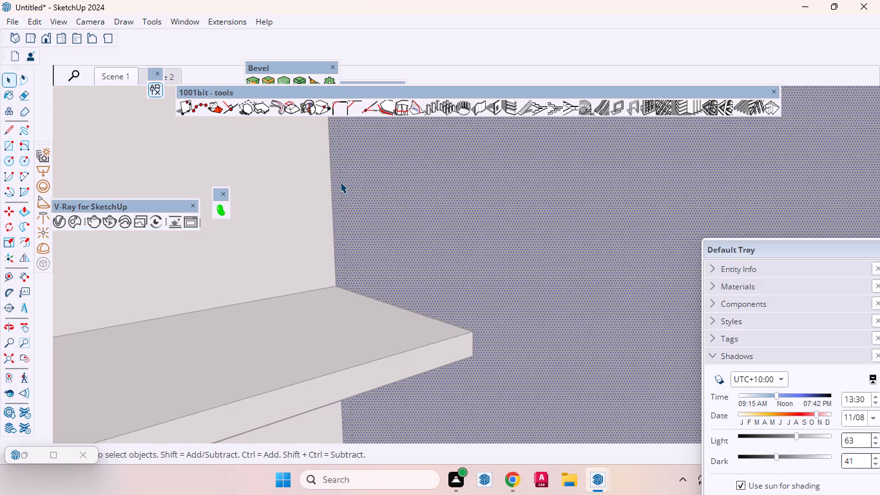
Undo the copied vertical edges on the side wall beside the shelves.
{"action": "key", "text": "ctrl+z"}
{"action": "key", "text": "ctrl+z"}
{"action": "key", "text": "ctrl+z"}
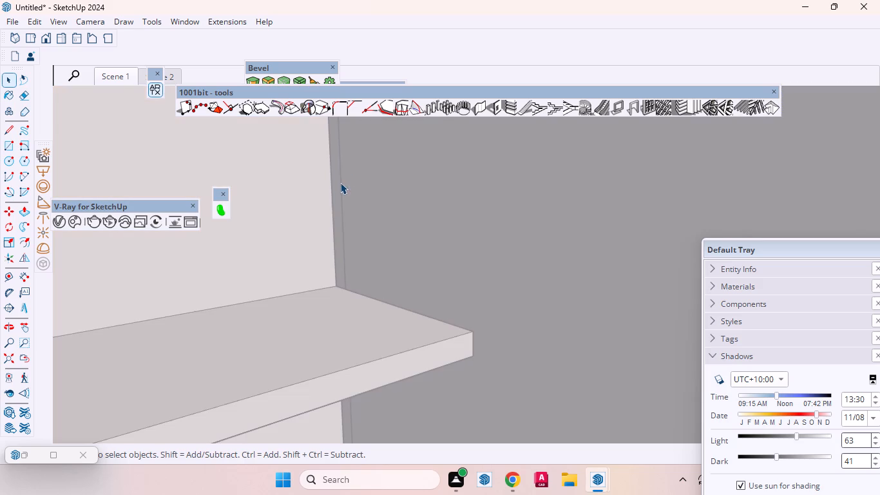
{"action": "key", "text": "ctrl+z"}
{"action": "type", "text": "zz"}
{"action": "key", "text": "z"}
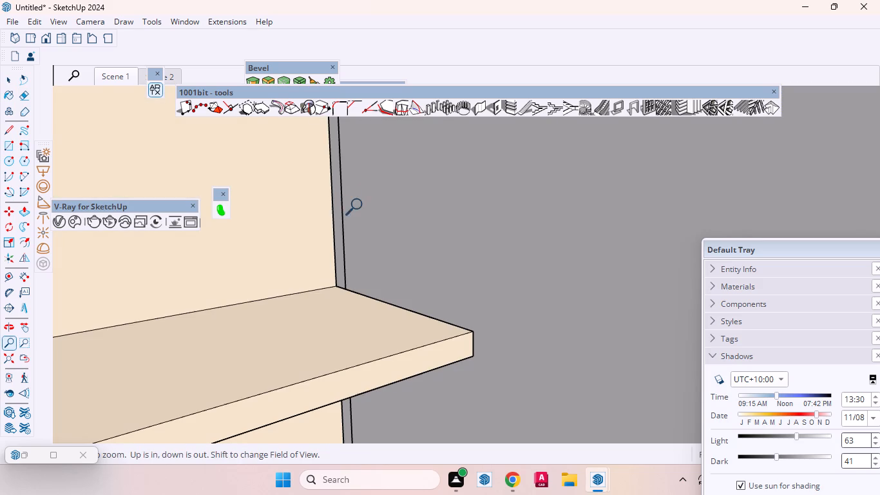
{"action": "key", "text": "ctrl+z"}
{"action": "key", "text": "z"}
{"action": "type", "text": "zz"}
{"action": "key", "text": "ctrl+z"}
{"action": "key", "text": "z"}
{"action": "key", "text": "ctrl+z"}
{"action": "key", "text": "ctrl+z"}
{"action": "key", "text": "z"}
{"action": "key", "text": "space"}
{"action": "left_click", "coordinate": [446, 244]}
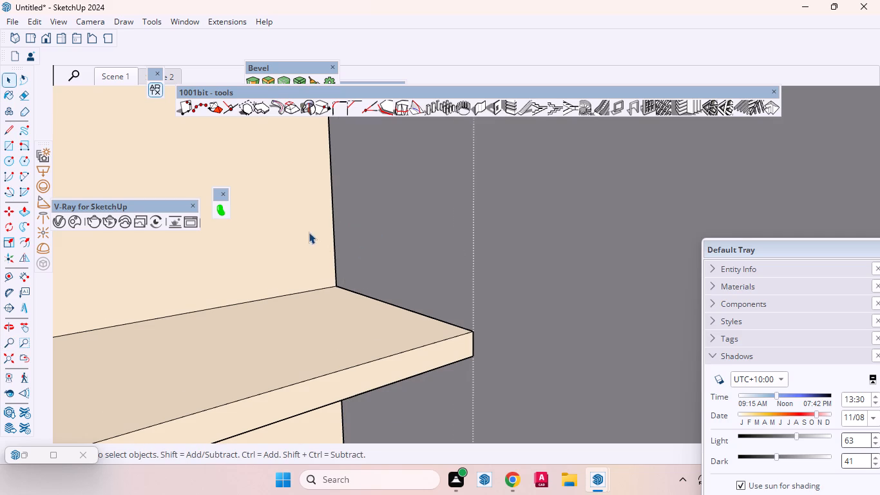
Leave the open group and compare the whole furnished room with the reference image beside it.
{"action": "scroll", "coordinate": [309, 231], "scroll_direction": "down", "scroll_amount": 20}
{"action": "scroll", "coordinate": [309, 231], "scroll_direction": "down", "scroll_amount": 14}
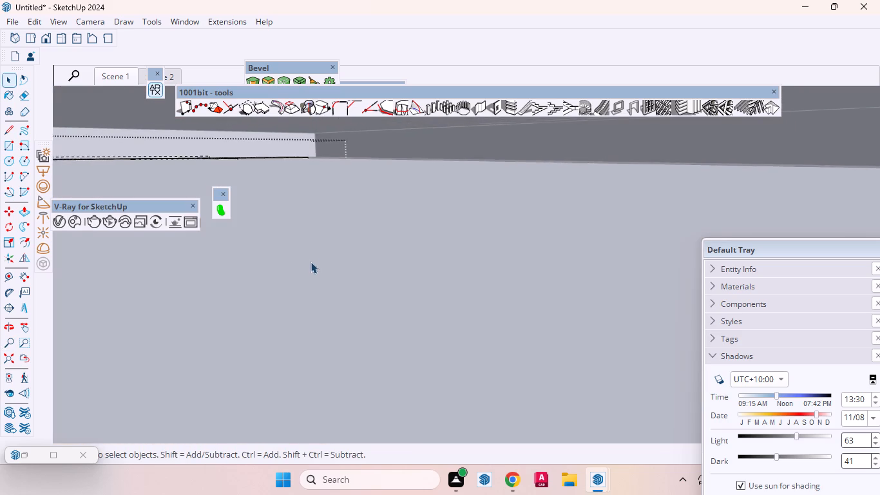
{"action": "scroll", "coordinate": [311, 262], "scroll_direction": "down", "scroll_amount": 1}
{"action": "middle_click_drag", "start_coordinate": [300, 251], "coordinate": [286, 200]}
{"action": "scroll", "coordinate": [310, 253], "scroll_direction": "down", "scroll_amount": 17}
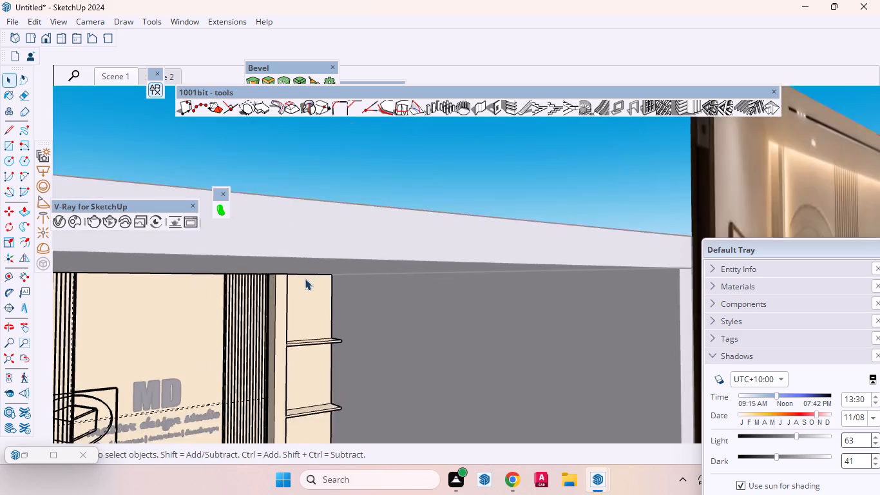
{"action": "scroll", "coordinate": [305, 278], "scroll_direction": "down", "scroll_amount": 4}
{"action": "scroll", "coordinate": [303, 289], "scroll_direction": "up", "scroll_amount": 1}
{"action": "scroll", "coordinate": [302, 282], "scroll_direction": "down", "scroll_amount": 12}
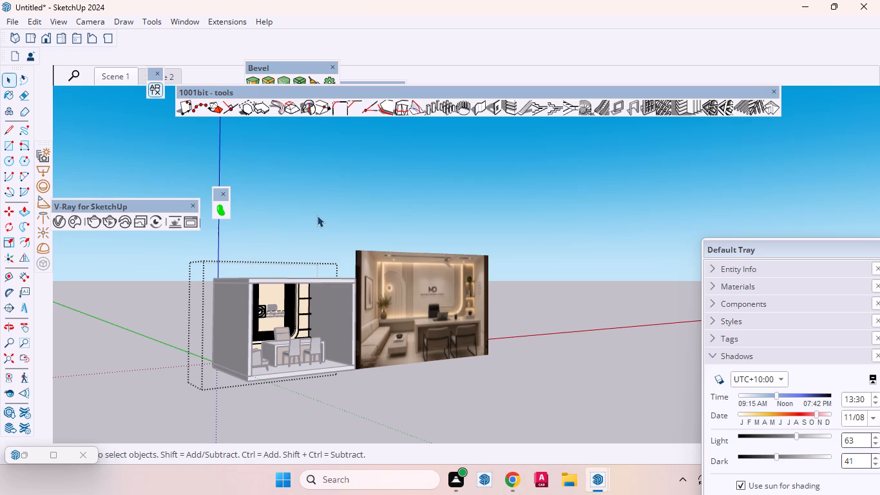
{"action": "scroll", "coordinate": [305, 214], "scroll_direction": "down", "scroll_amount": 4}
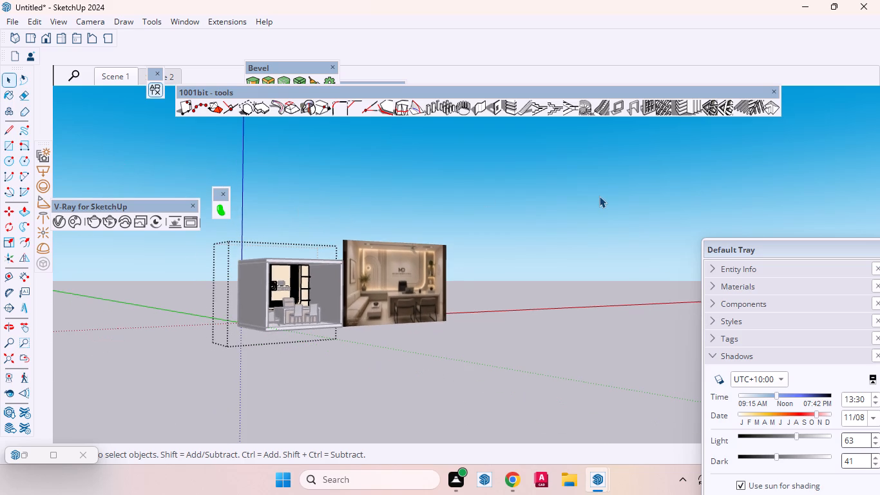
{"action": "triple_click", "coordinate": [599, 196]}
{"action": "scroll", "coordinate": [260, 318], "scroll_direction": "up", "scroll_amount": 2}
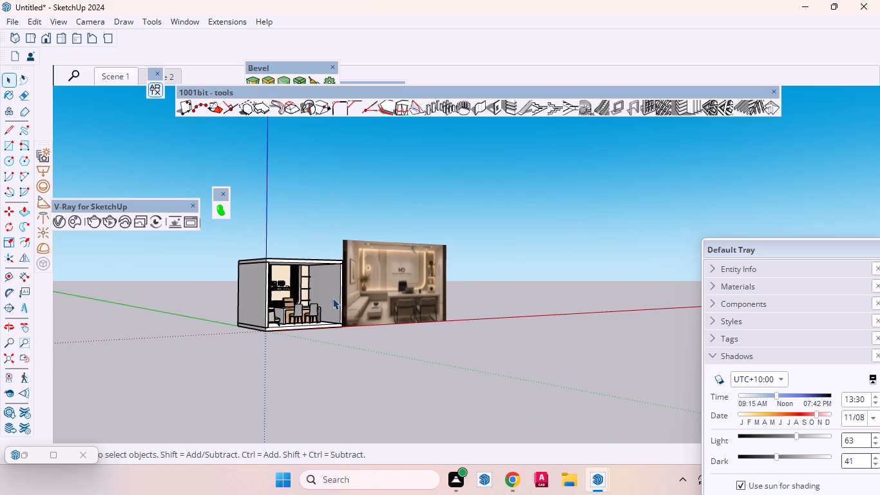
{"action": "scroll", "coordinate": [318, 296], "scroll_direction": "up", "scroll_amount": 3}
{"action": "scroll", "coordinate": [282, 254], "scroll_direction": "up", "scroll_amount": 3}
{"action": "scroll", "coordinate": [352, 275], "scroll_direction": "up", "scroll_amount": 1}
{"action": "middle_click_drag", "start_coordinate": [347, 275], "coordinate": [317, 266]}
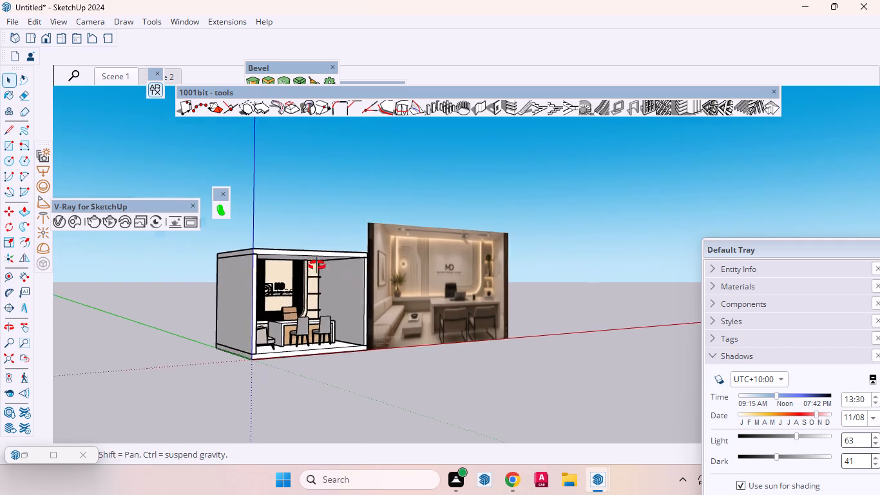
{"action": "middle_click_drag", "start_coordinate": [317, 266], "coordinate": [211, 282]}
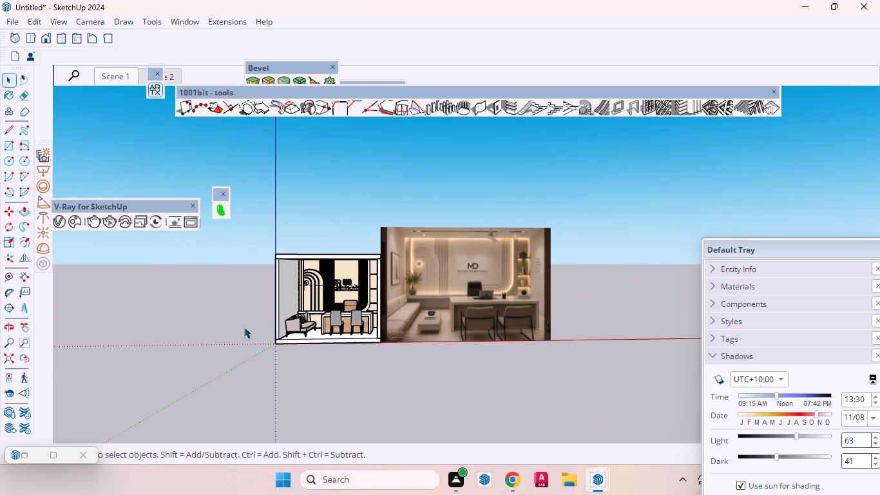
{"action": "scroll", "coordinate": [267, 324], "scroll_direction": "up", "scroll_amount": 2}
{"action": "scroll", "coordinate": [334, 336], "scroll_direction": "up", "scroll_amount": 2}
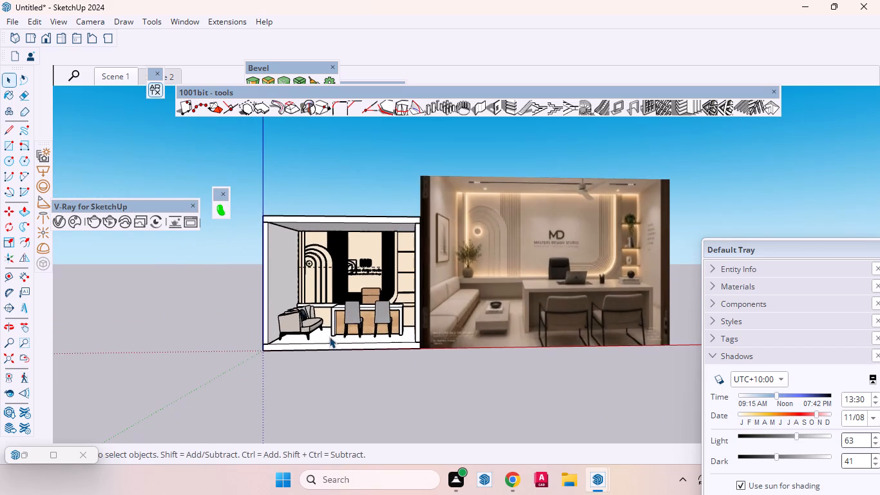
{"action": "scroll", "coordinate": [321, 337], "scroll_direction": "down", "scroll_amount": 1}
{"action": "scroll", "coordinate": [525, 327], "scroll_direction": "up", "scroll_amount": 7}
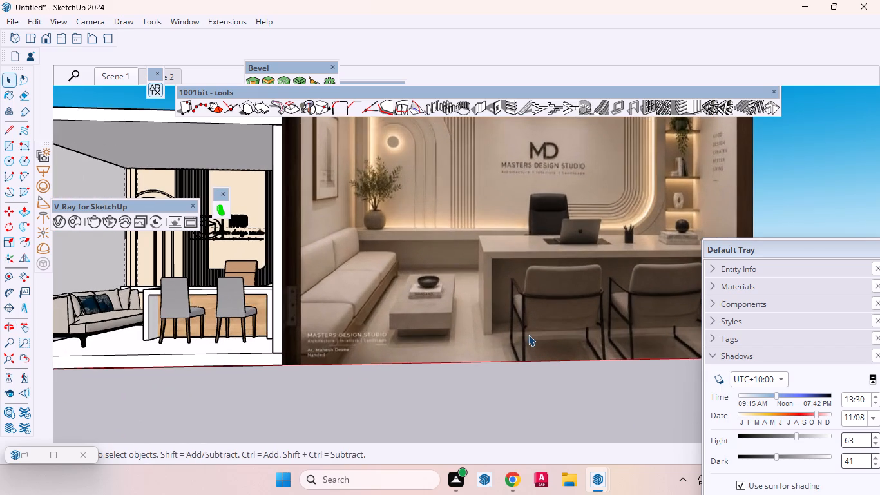
{"action": "scroll", "coordinate": [531, 339], "scroll_direction": "down", "scroll_amount": 4}
{"action": "scroll", "coordinate": [320, 310], "scroll_direction": "up", "scroll_amount": 2}
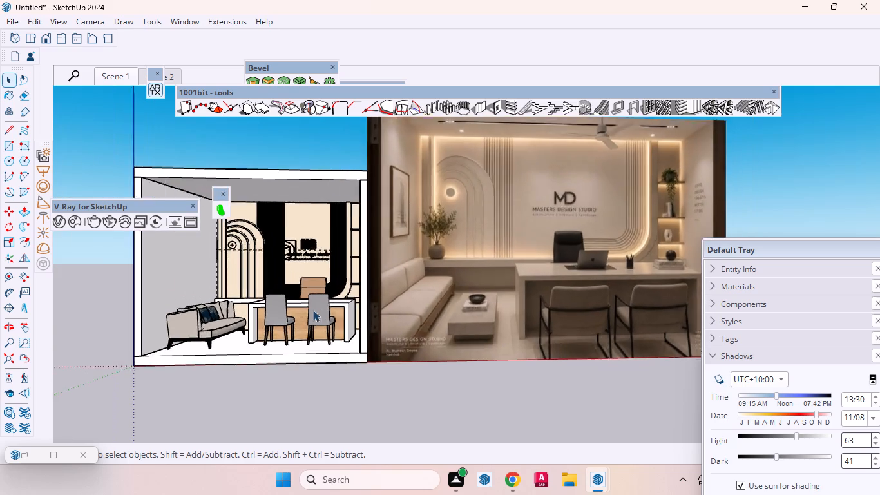
{"action": "scroll", "coordinate": [313, 310], "scroll_direction": "up", "scroll_amount": 4}
Open the 3D Warehouse, search the models for "laptop" and browse the results.
{"action": "left_click", "coordinate": [180, 17]}
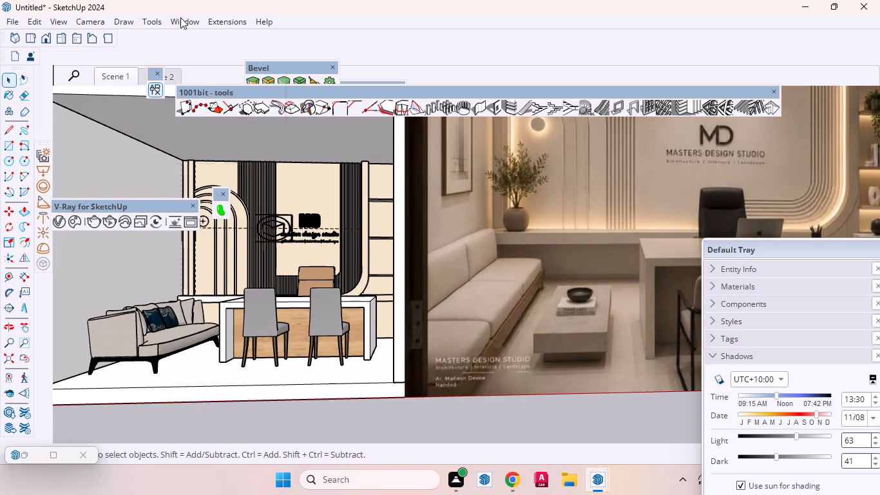
{"action": "left_click", "coordinate": [206, 122]}
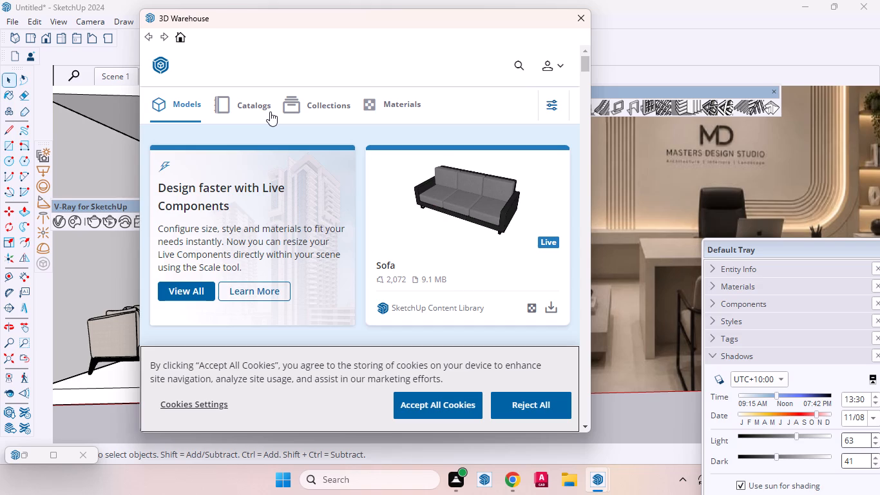
{"action": "left_click", "coordinate": [517, 68]}
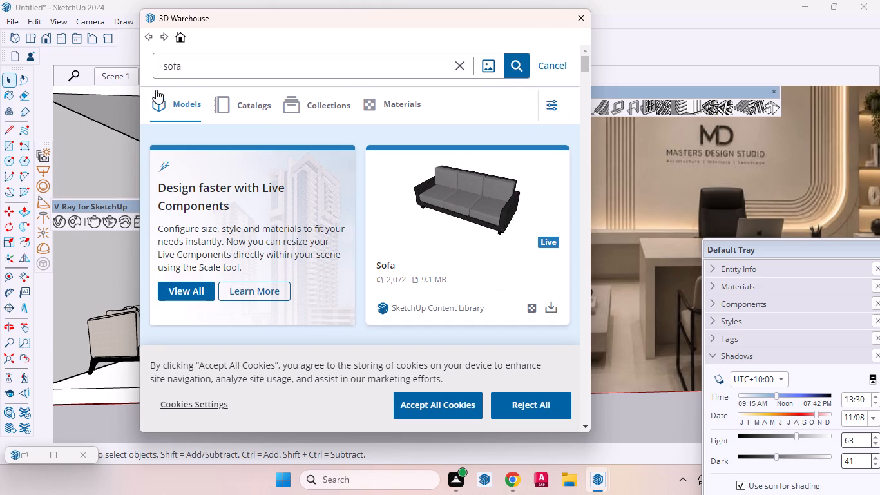
{"action": "left_click_drag", "start_coordinate": [190, 69], "coordinate": [122, 69]}
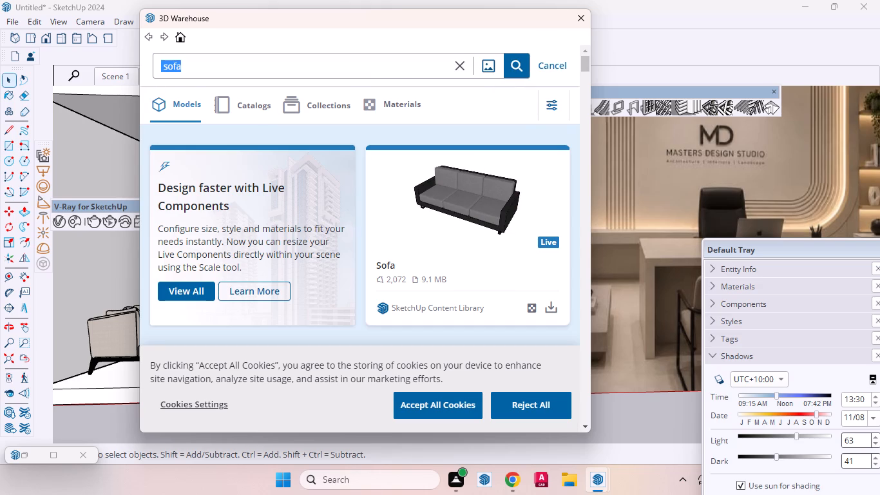
{"action": "key", "text": "BackSpace"}
{"action": "type", "text": "laptop"}
{"action": "key", "text": "Return"}
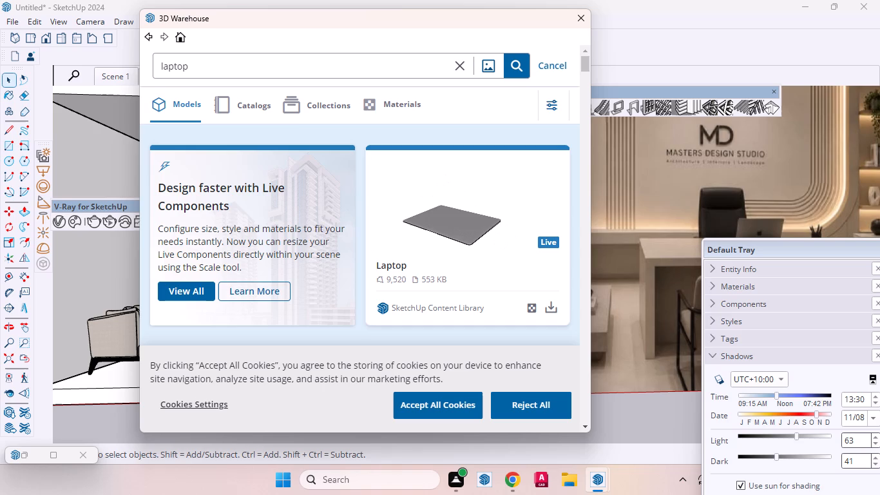
{"action": "scroll", "coordinate": [444, 240], "scroll_direction": "down", "scroll_amount": 3}
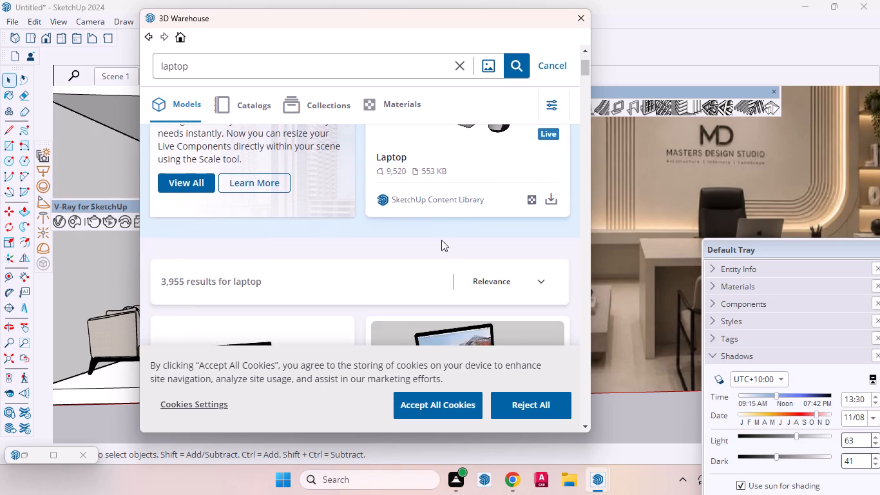
{"action": "scroll", "coordinate": [436, 240], "scroll_direction": "down", "scroll_amount": 2}
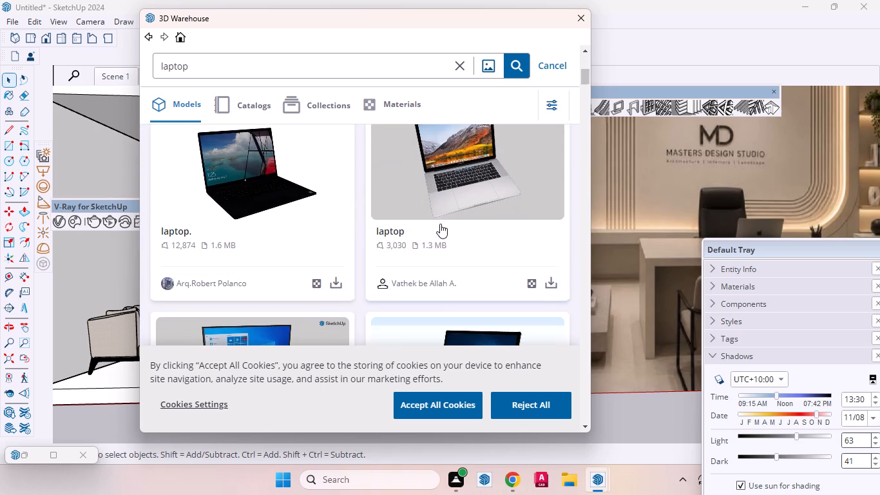
{"action": "scroll", "coordinate": [404, 259], "scroll_direction": "down", "scroll_amount": 1}
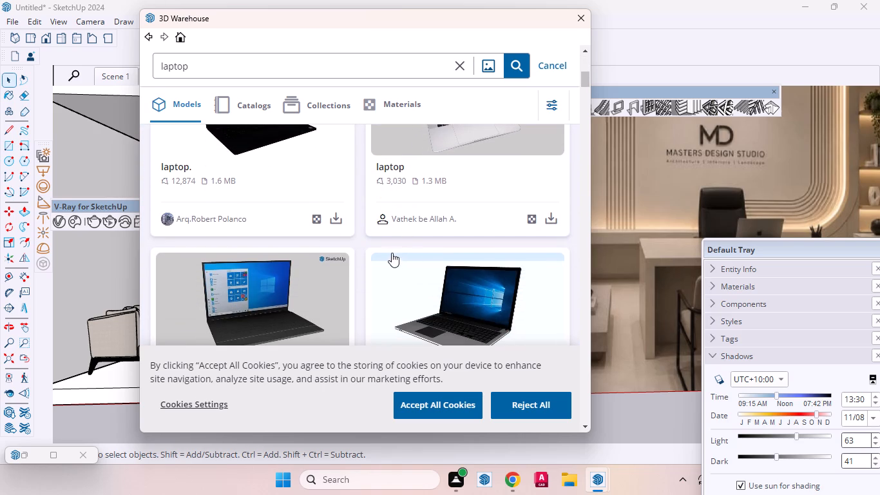
Refine the 3D Warehouse model search to "laptop apple".
{"action": "left_click", "coordinate": [190, 67]}
{"action": "key", "text": "space"}
{"action": "type", "text": "apple"}
{"action": "key", "text": "Return"}
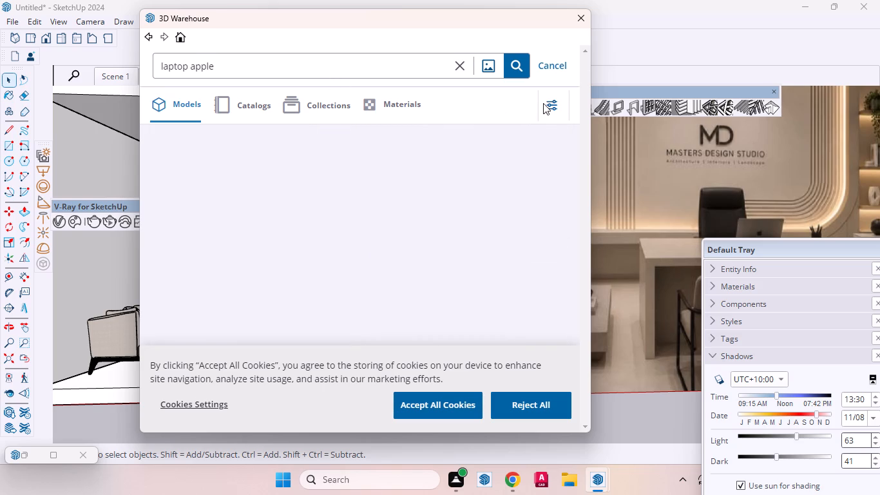
Browse the "laptop apple" results for a model resembling the laptop in the reference image.
{"action": "scroll", "coordinate": [426, 173], "scroll_direction": "down", "scroll_amount": 1}
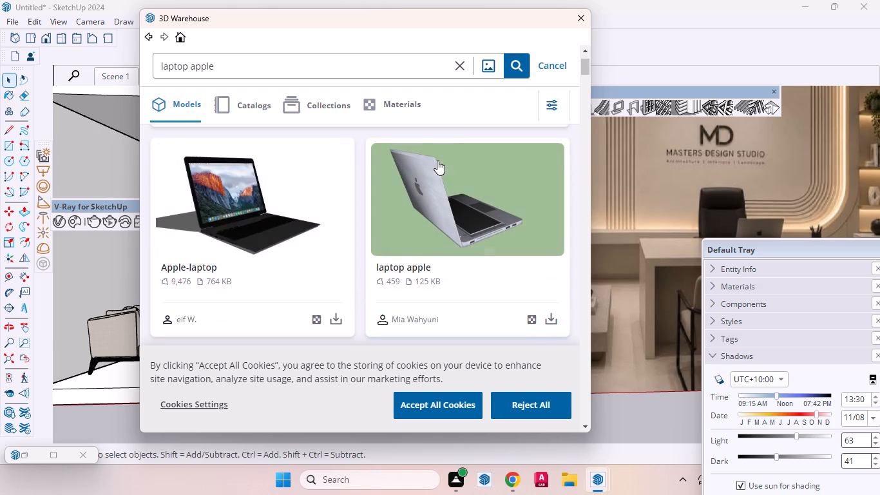
{"action": "scroll", "coordinate": [429, 153], "scroll_direction": "down", "scroll_amount": 11}
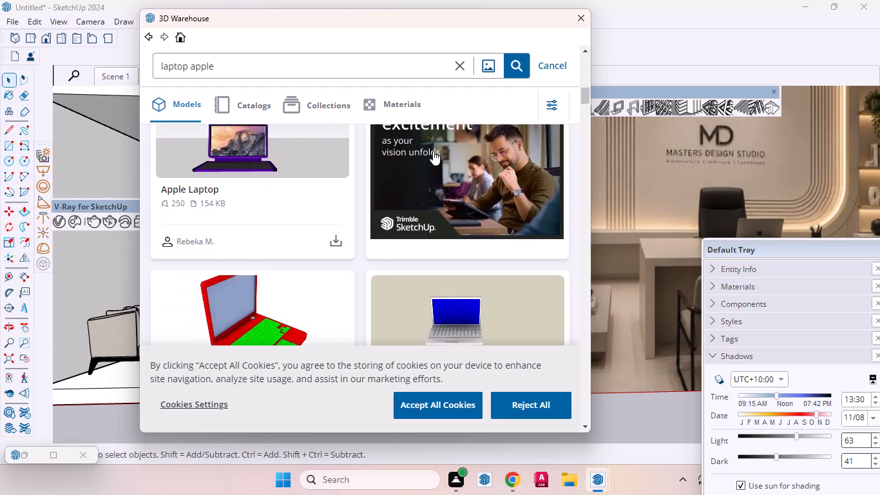
{"action": "scroll", "coordinate": [433, 151], "scroll_direction": "down", "scroll_amount": 6}
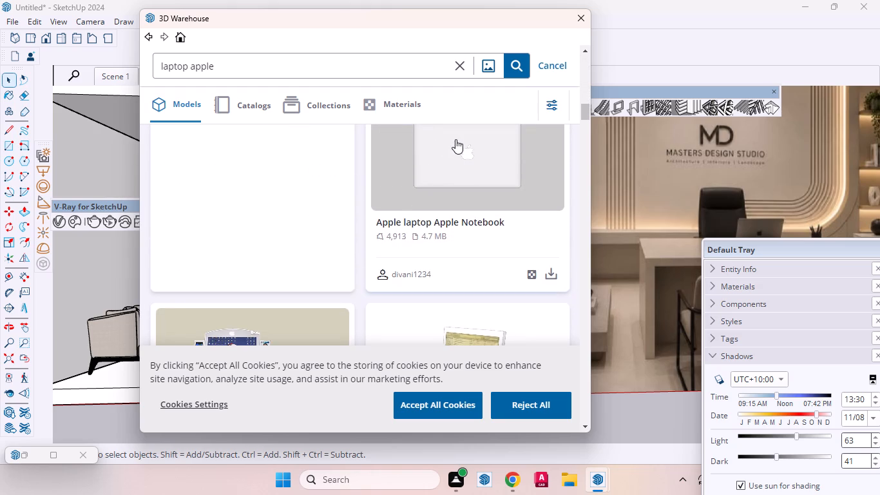
{"action": "scroll", "coordinate": [456, 150], "scroll_direction": "down", "scroll_amount": 5}
{"action": "scroll", "coordinate": [455, 151], "scroll_direction": "up", "scroll_amount": 3}
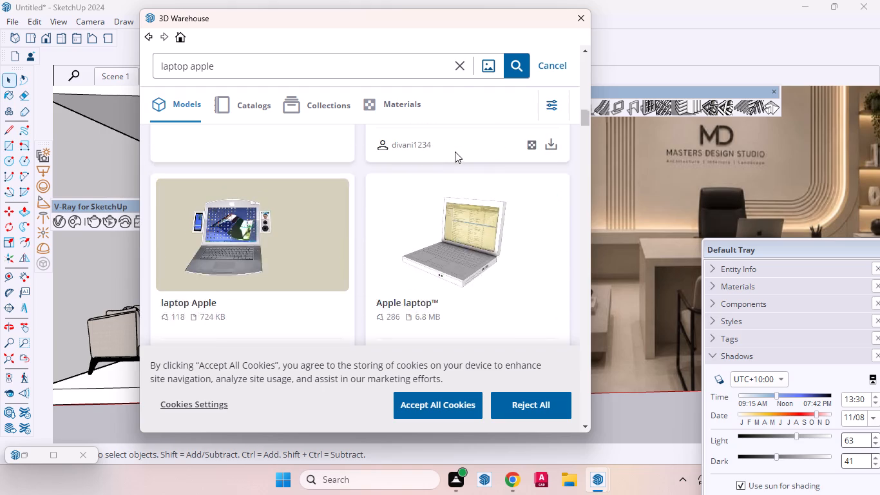
{"action": "scroll", "coordinate": [443, 157], "scroll_direction": "up", "scroll_amount": 8}
{"action": "scroll", "coordinate": [351, 224], "scroll_direction": "up", "scroll_amount": 6}
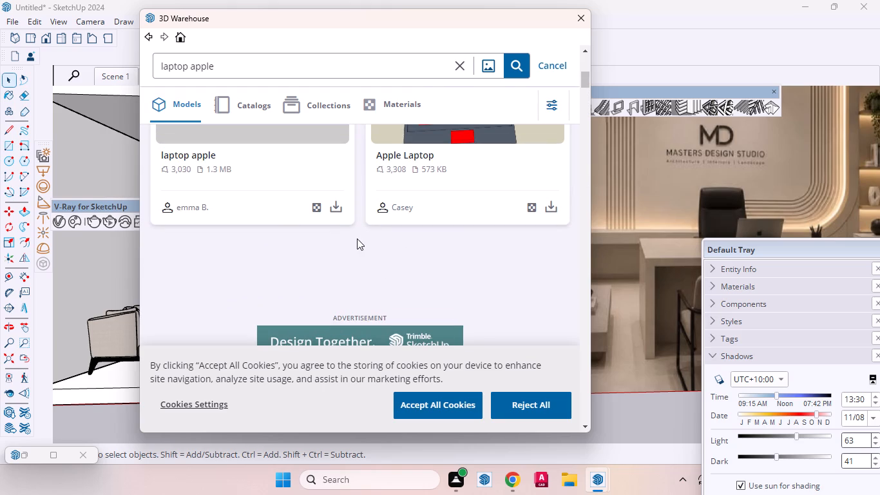
{"action": "scroll", "coordinate": [356, 235], "scroll_direction": "up", "scroll_amount": 5}
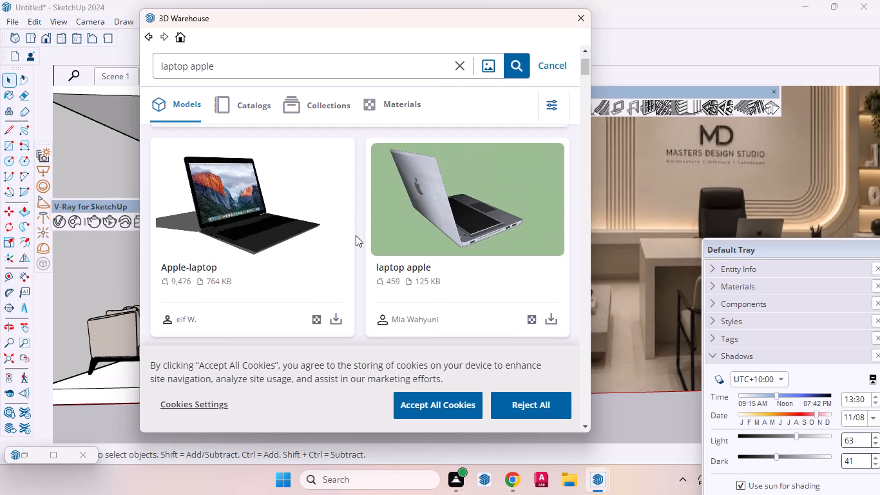
{"action": "scroll", "coordinate": [356, 235], "scroll_direction": "down", "scroll_amount": 1}
{"action": "scroll", "coordinate": [356, 235], "scroll_direction": "up", "scroll_amount": 1}
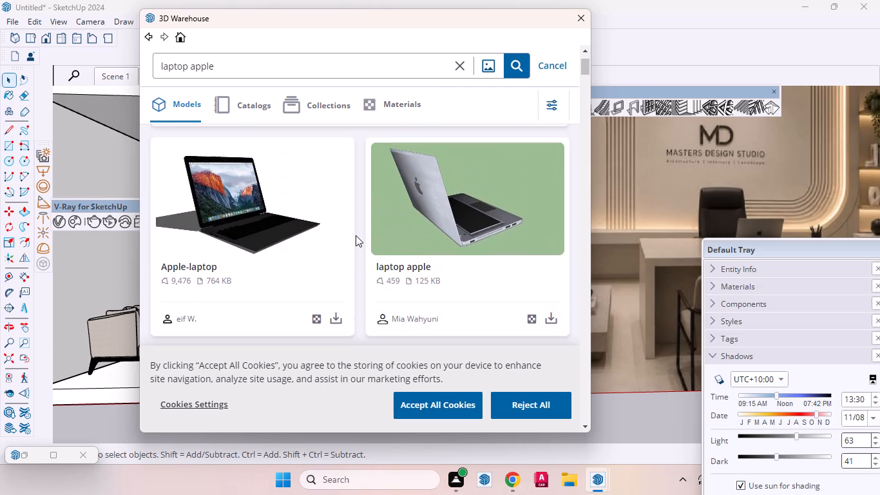
{"action": "scroll", "coordinate": [356, 235], "scroll_direction": "down", "scroll_amount": 5}
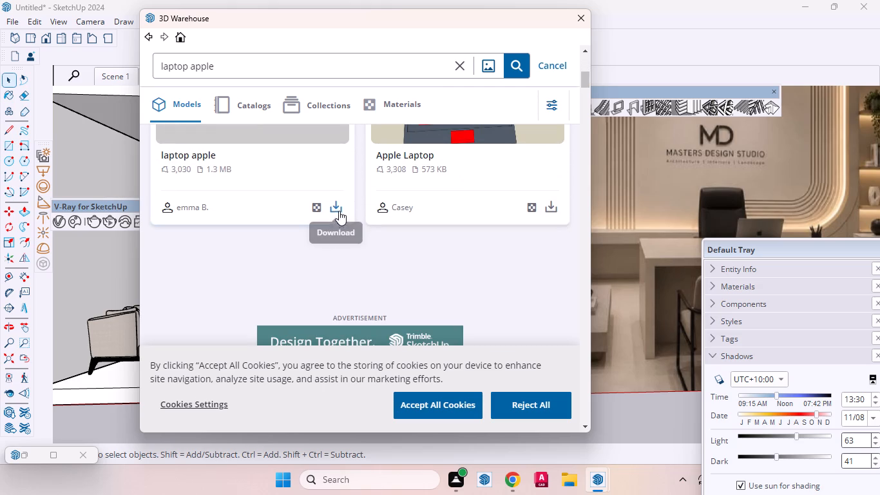
Download the 1.3 MB "laptop apple" model directly into the scene, dismissing the Image Search promotion.
{"action": "left_click", "coordinate": [338, 205]}
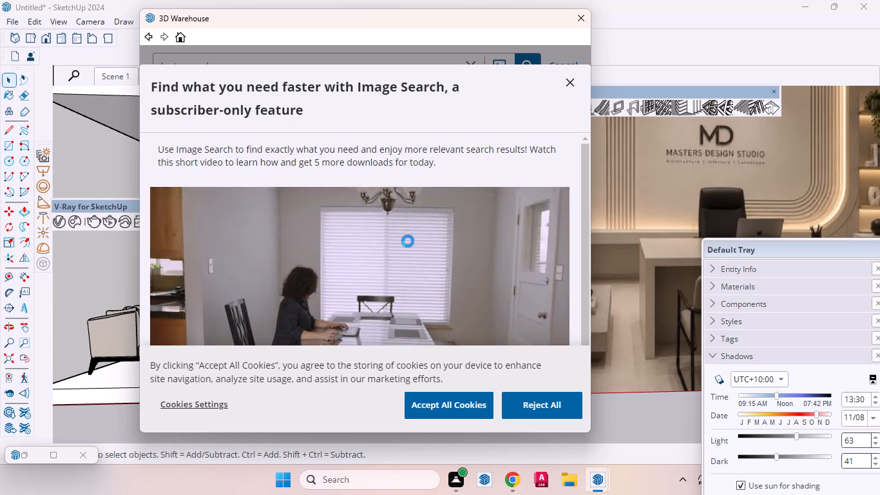
{"action": "left_click_drag", "start_coordinate": [584, 189], "coordinate": [584, 243]}
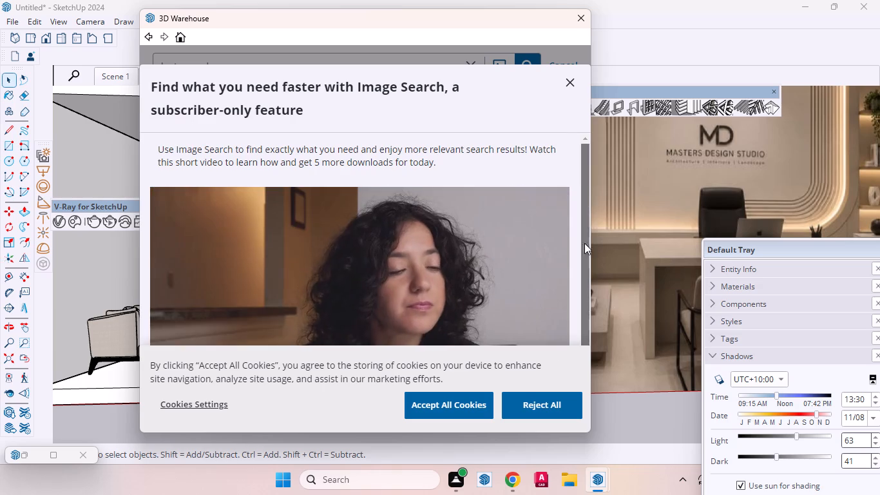
{"action": "left_click_drag", "start_coordinate": [584, 243], "coordinate": [579, 344]}
{"action": "left_click_drag", "start_coordinate": [581, 271], "coordinate": [579, 377]}
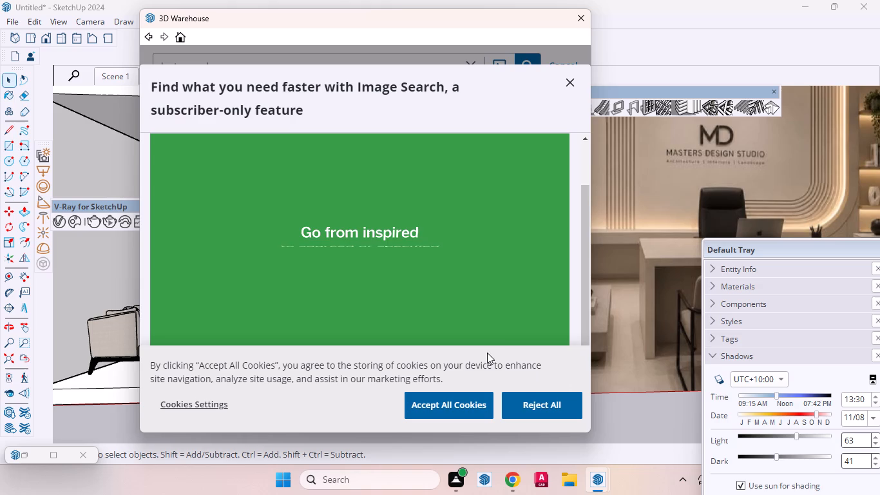
{"action": "left_click", "coordinate": [522, 336]}
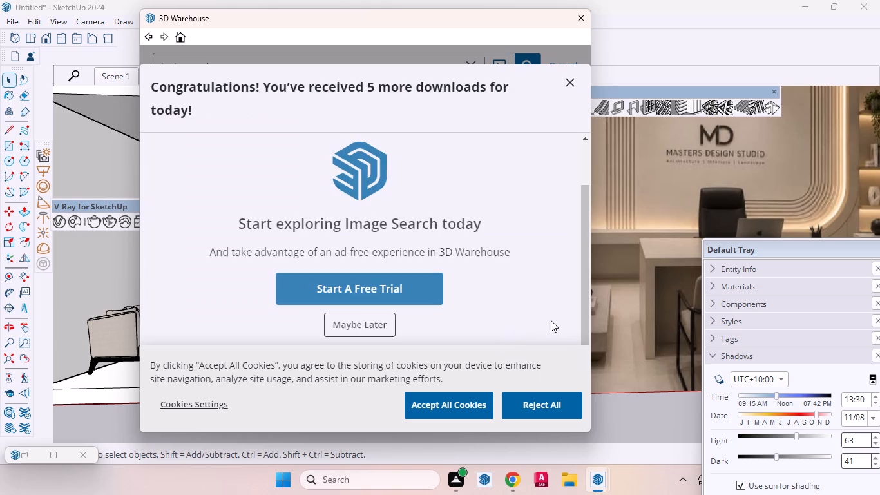
{"action": "left_click", "coordinate": [363, 323]}
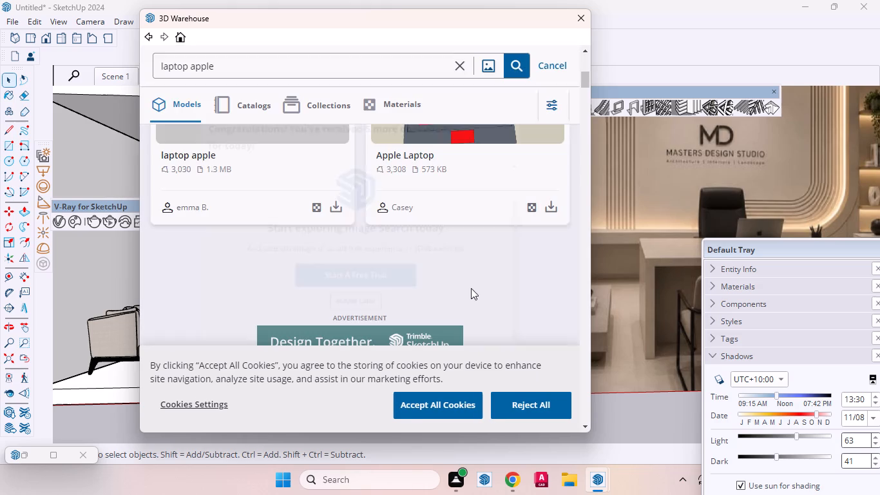
{"action": "left_click", "coordinate": [336, 204]}
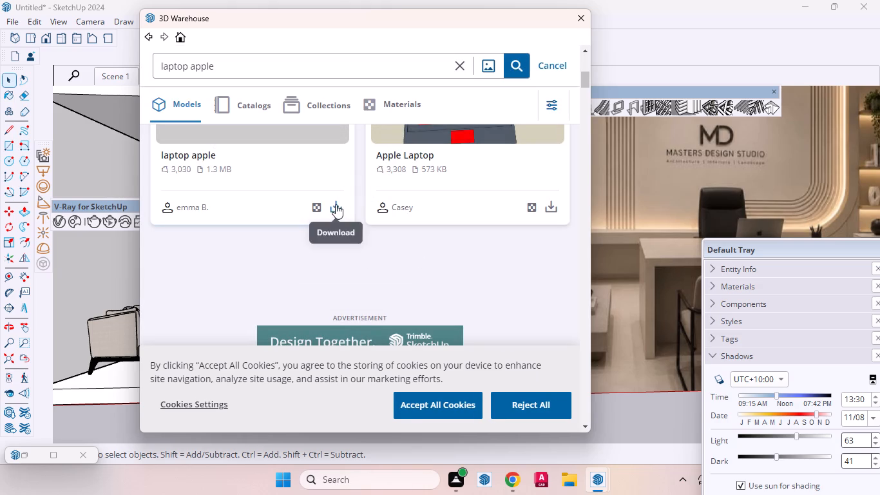
{"action": "left_click", "coordinate": [325, 235]}
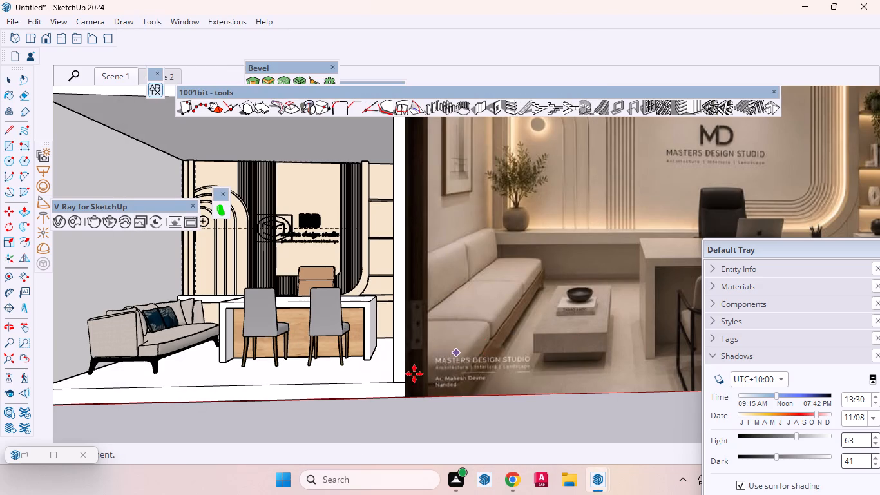
Place the downloaded laptop on the desktop between the two visitor chairs, in front of the office chair.
{"action": "scroll", "coordinate": [462, 425], "scroll_direction": "down", "scroll_amount": 6}
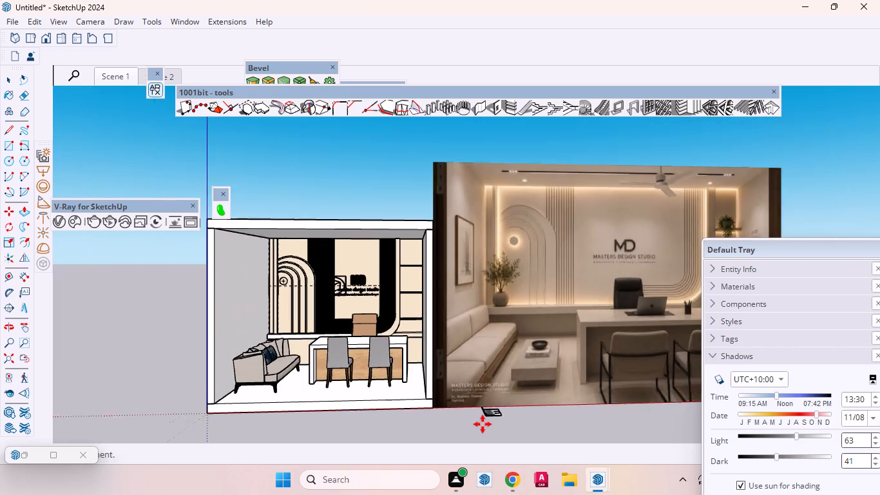
{"action": "scroll", "coordinate": [483, 424], "scroll_direction": "down", "scroll_amount": 1}
{"action": "scroll", "coordinate": [361, 346], "scroll_direction": "up", "scroll_amount": 16}
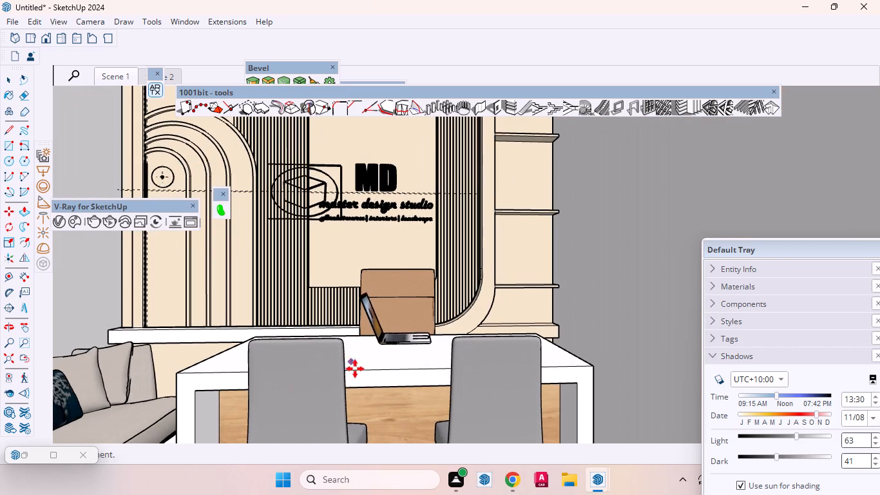
{"action": "left_click", "coordinate": [357, 369]}
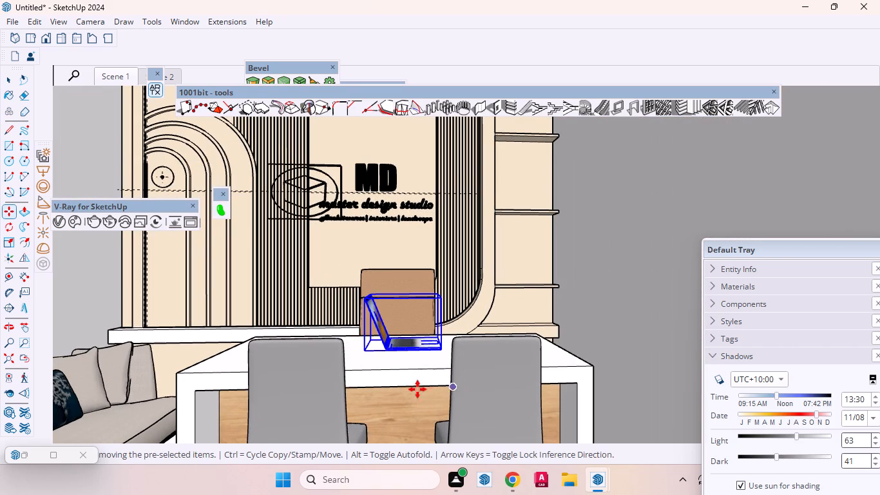
{"action": "left_click", "coordinate": [10, 75]}
Rotate the laptop 90° on the desktop so the back of its lid faces the two visitor chairs.
{"action": "scroll", "coordinate": [605, 400], "scroll_direction": "up", "scroll_amount": 2}
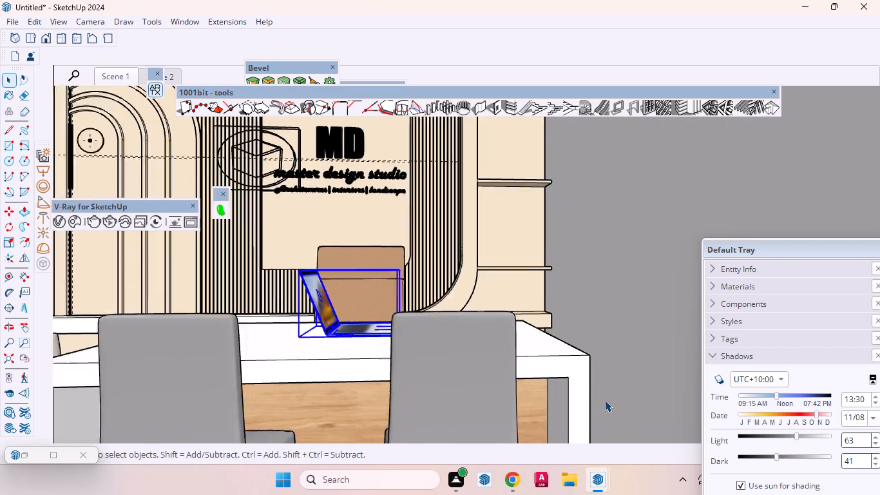
{"action": "scroll", "coordinate": [605, 400], "scroll_direction": "up", "scroll_amount": 2}
{"action": "middle_click_drag", "start_coordinate": [269, 360], "coordinate": [539, 393]}
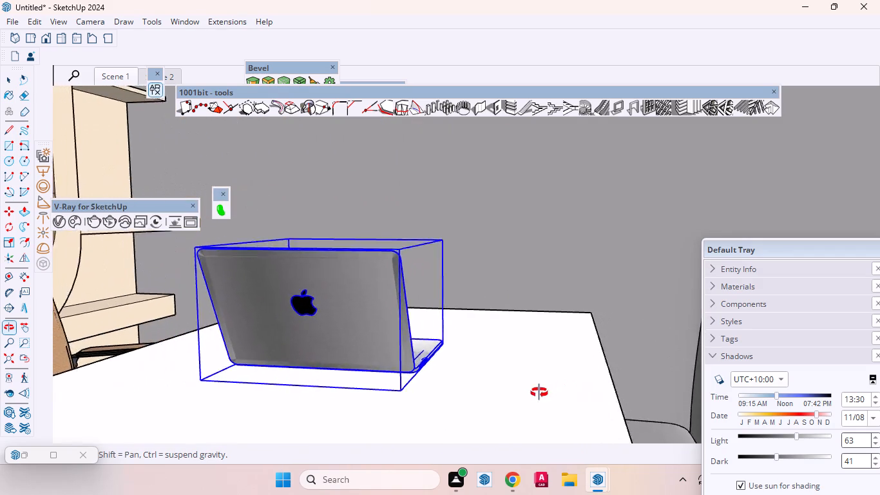
{"action": "middle_click_drag", "start_coordinate": [539, 393], "coordinate": [323, 471]}
{"action": "scroll", "coordinate": [464, 382], "scroll_direction": "down", "scroll_amount": 14}
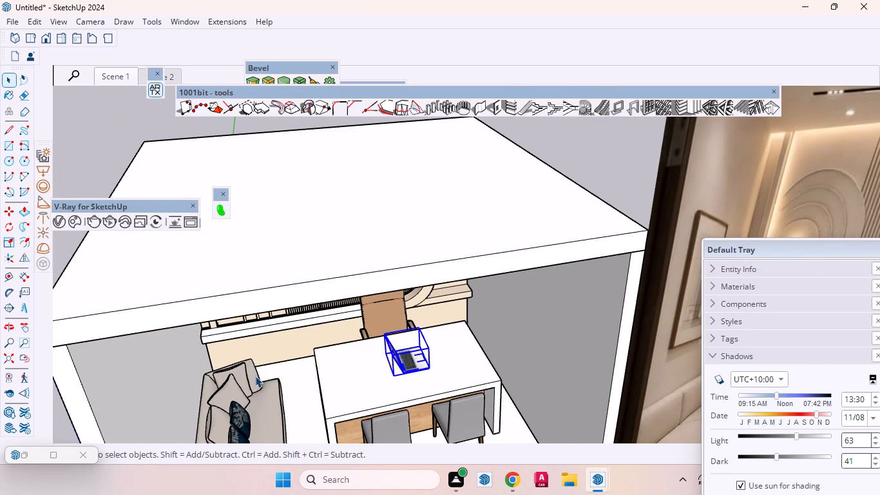
{"action": "key", "text": "q"}
{"action": "scroll", "coordinate": [447, 400], "scroll_direction": "up", "scroll_amount": 9}
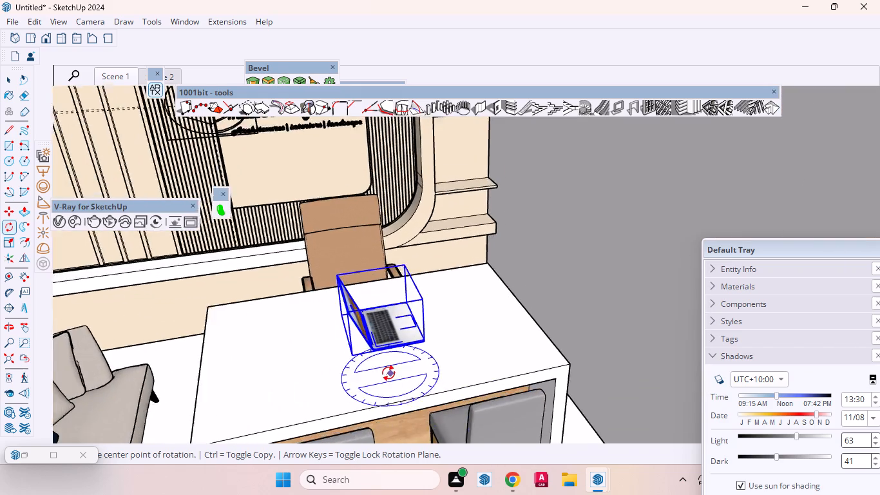
{"action": "scroll", "coordinate": [388, 373], "scroll_direction": "up", "scroll_amount": 4}
{"action": "left_click", "coordinate": [336, 349]}
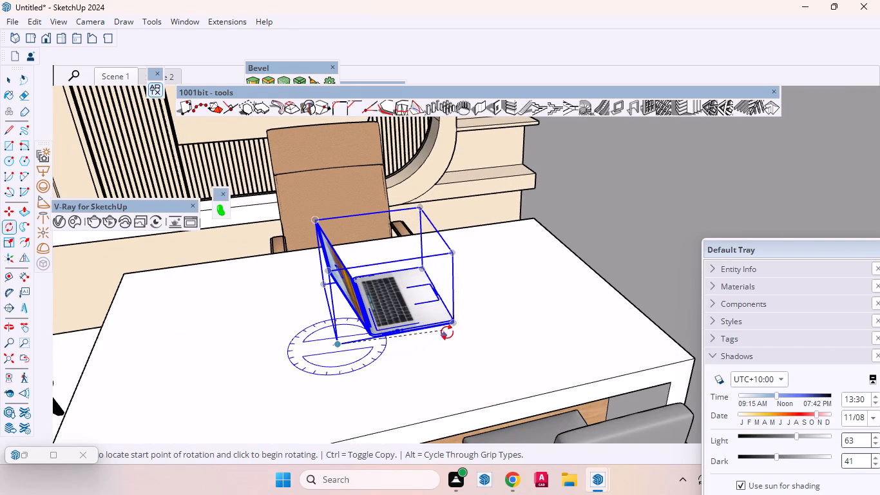
{"action": "left_click", "coordinate": [451, 325]}
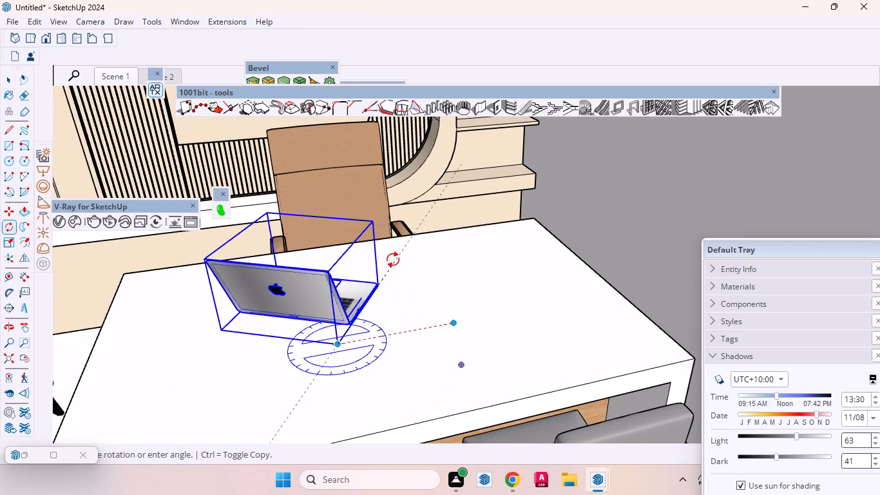
{"action": "type", "text": "90"}
{"action": "key", "text": "Return"}
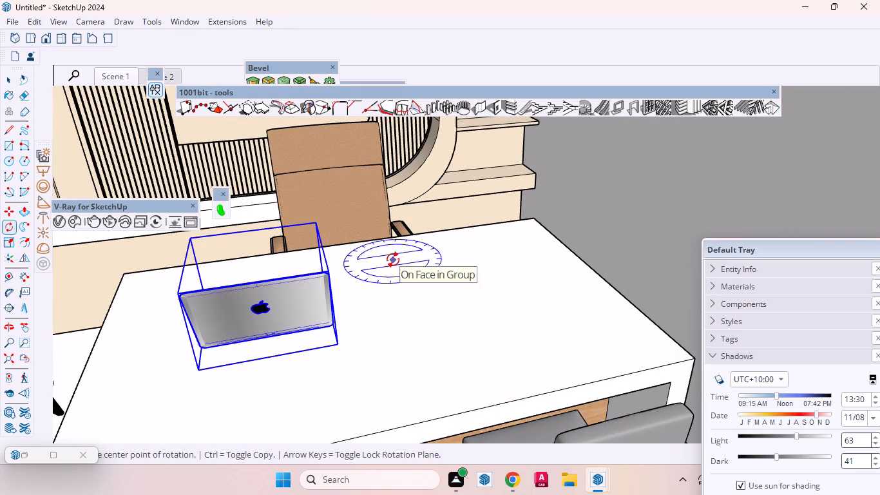
{"action": "key", "text": "space"}
Move the laptop along the desk so it sits in front of the brown office chair.
{"action": "scroll", "coordinate": [284, 297], "scroll_direction": "up", "scroll_amount": 4}
{"action": "middle_click_drag", "start_coordinate": [280, 316], "coordinate": [275, 312]}
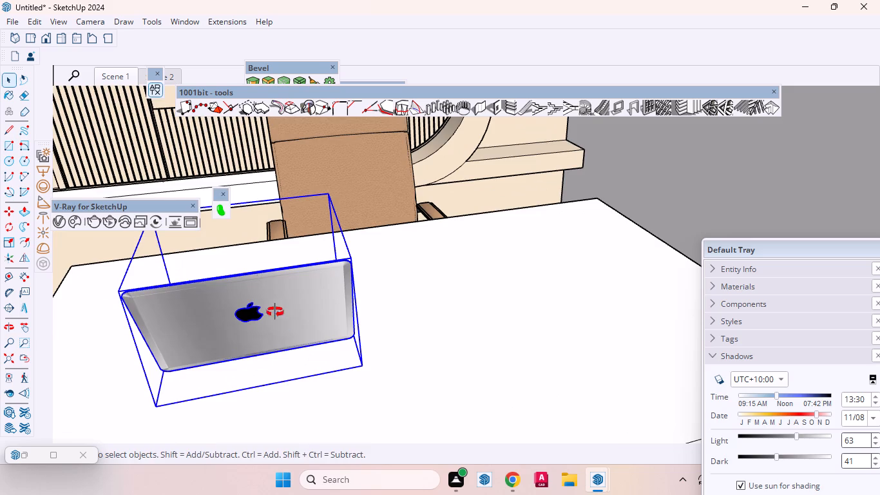
{"action": "middle_click_drag", "start_coordinate": [275, 312], "coordinate": [264, 250]}
{"action": "scroll", "coordinate": [395, 298], "scroll_direction": "down", "scroll_amount": 18}
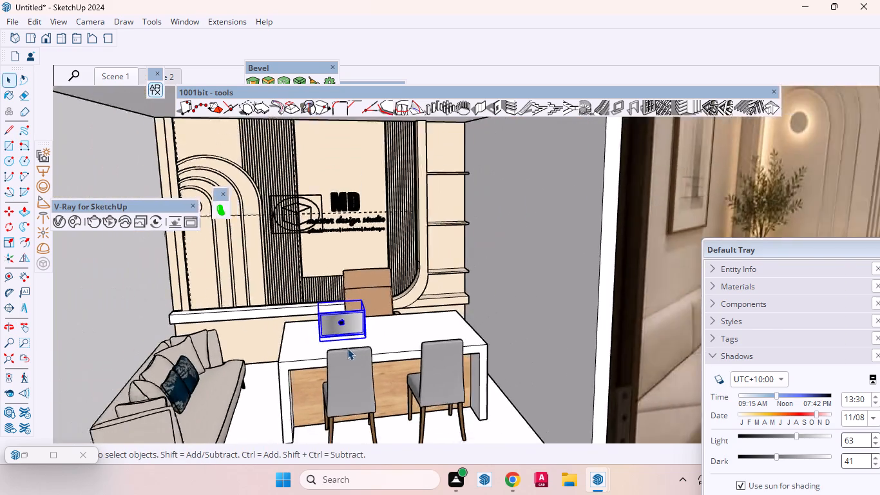
{"action": "scroll", "coordinate": [347, 348], "scroll_direction": "down", "scroll_amount": 13}
{"action": "left_click", "coordinate": [360, 182]}
{"action": "scroll", "coordinate": [342, 326], "scroll_direction": "up", "scroll_amount": 3}
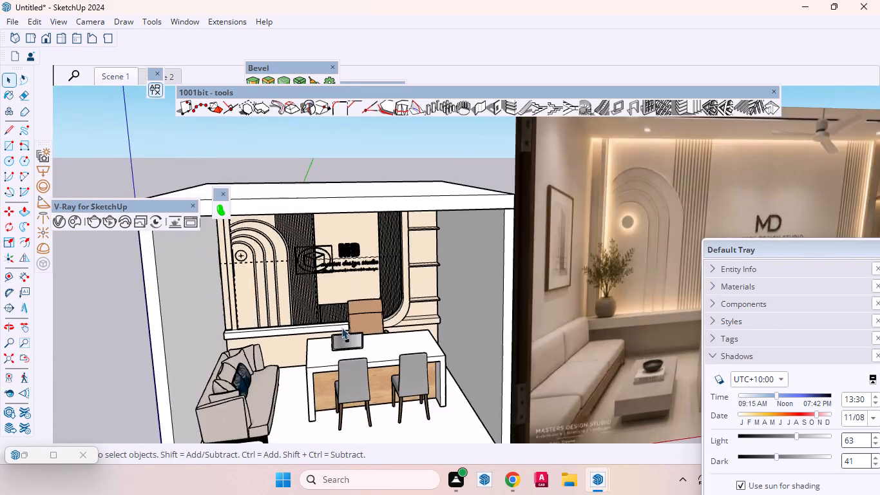
{"action": "scroll", "coordinate": [341, 327], "scroll_direction": "up", "scroll_amount": 11}
{"action": "scroll", "coordinate": [348, 344], "scroll_direction": "down", "scroll_amount": 4}
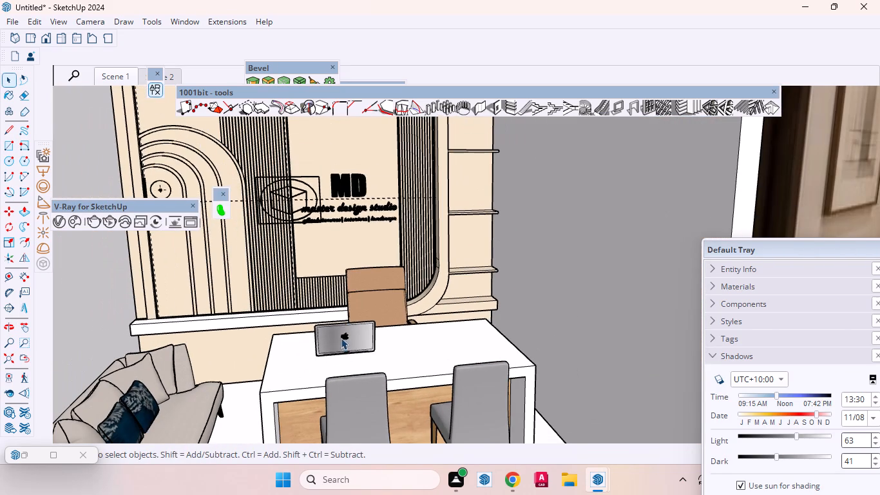
{"action": "left_click", "coordinate": [341, 337]}
{"action": "key", "text": "m"}
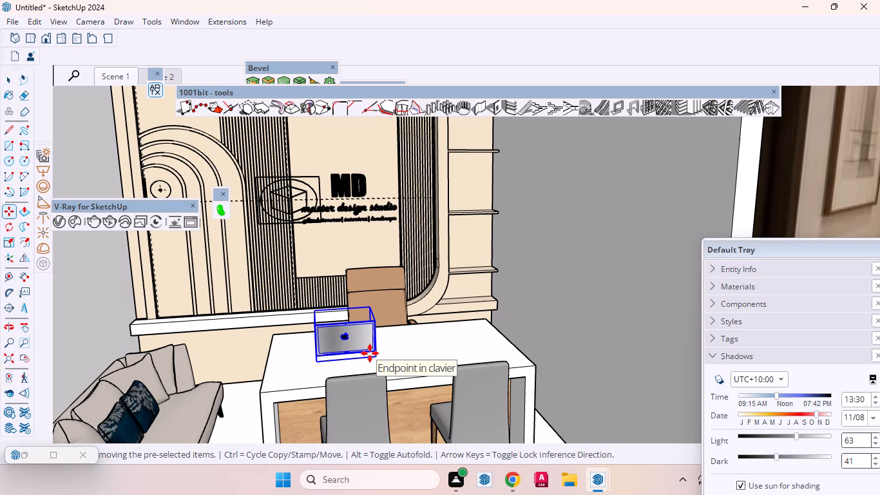
{"action": "left_click", "coordinate": [318, 367]}
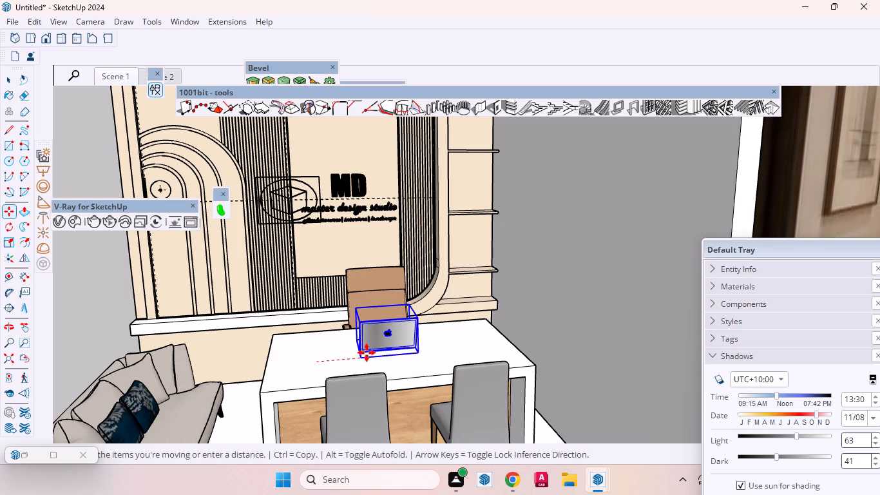
{"action": "left_click", "coordinate": [367, 353]}
{"action": "scroll", "coordinate": [323, 306], "scroll_direction": "up", "scroll_amount": 7}
{"action": "middle_click_drag", "start_coordinate": [343, 325], "coordinate": [479, 413]}
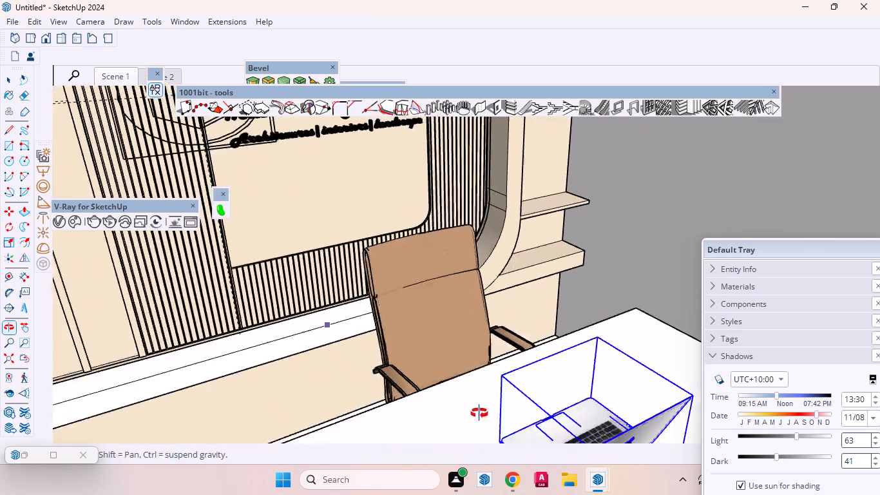
Move the laptop across the desktop closer to the office chair's edge and deselect it.
{"action": "middle_click_drag", "start_coordinate": [479, 413], "coordinate": [559, 378]}
{"action": "left_click", "coordinate": [658, 424]}
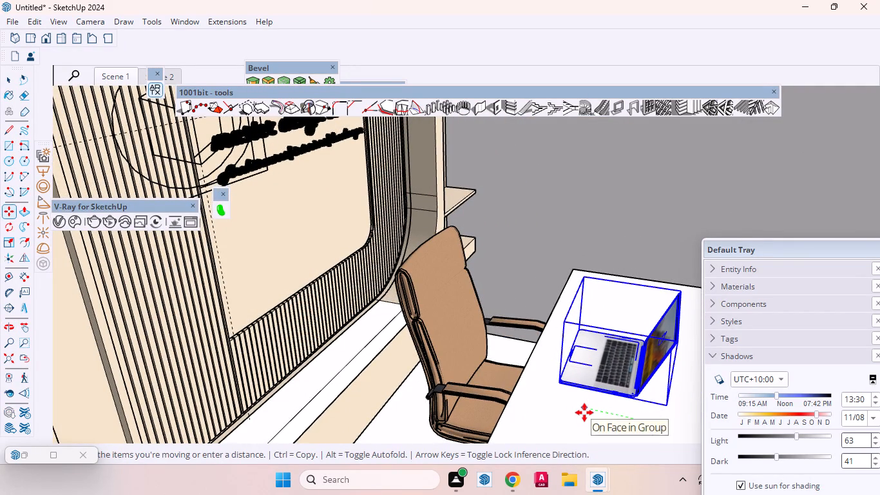
{"action": "left_click", "coordinate": [584, 412]}
{"action": "middle_click_drag", "start_coordinate": [603, 425], "coordinate": [423, 414]}
{"action": "scroll", "coordinate": [419, 389], "scroll_direction": "down", "scroll_amount": 9}
{"action": "scroll", "coordinate": [399, 367], "scroll_direction": "up", "scroll_amount": 1}
{"action": "scroll", "coordinate": [399, 367], "scroll_direction": "down", "scroll_amount": 4}
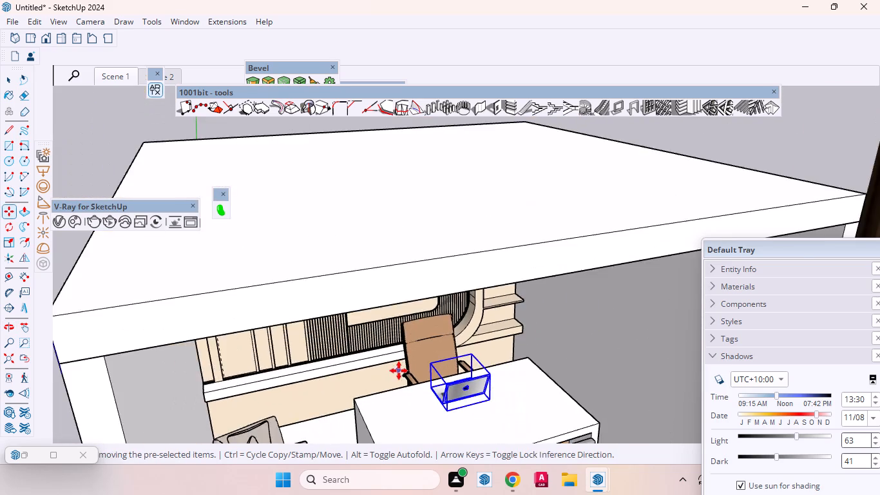
{"action": "scroll", "coordinate": [399, 371], "scroll_direction": "down", "scroll_amount": 1}
{"action": "left_click", "coordinate": [10, 84]}
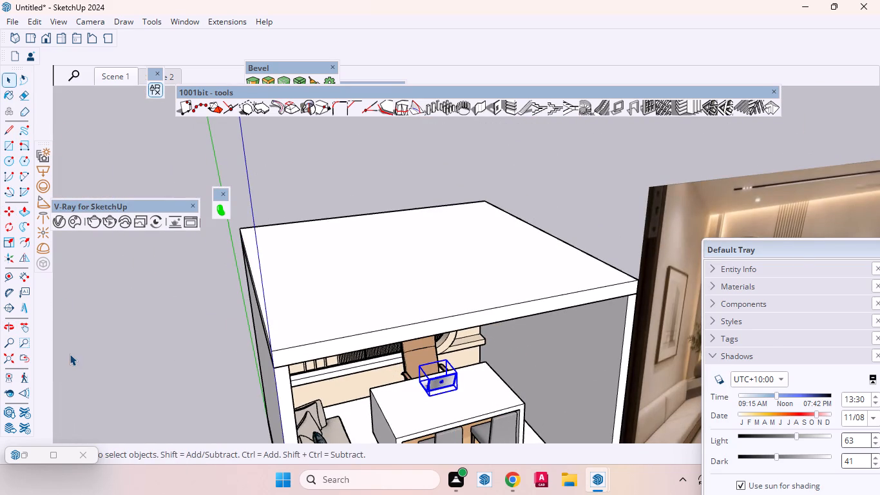
{"action": "left_click", "coordinate": [70, 354]}
{"action": "left_click", "coordinate": [128, 354]}
Recall the saved Scene 2 view after checking Scene 1, and run an interactive V-Ray render to preview it.
{"action": "left_click", "coordinate": [119, 80]}
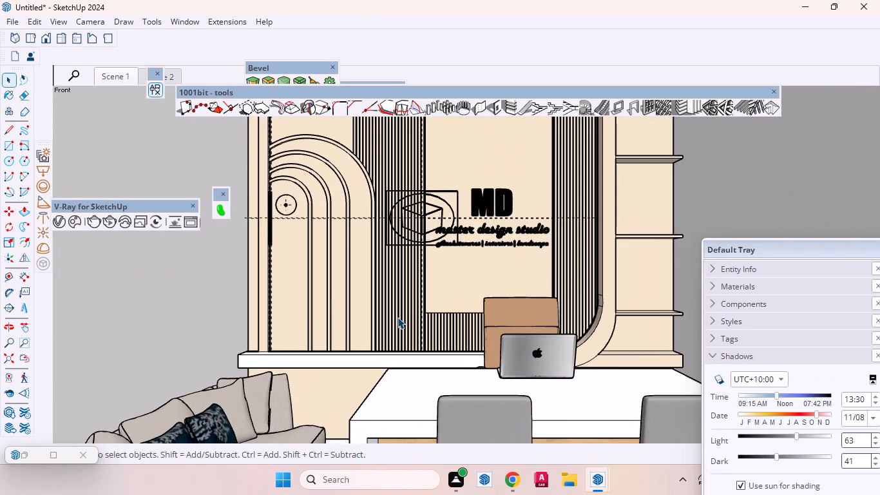
{"action": "left_click", "coordinate": [140, 77]}
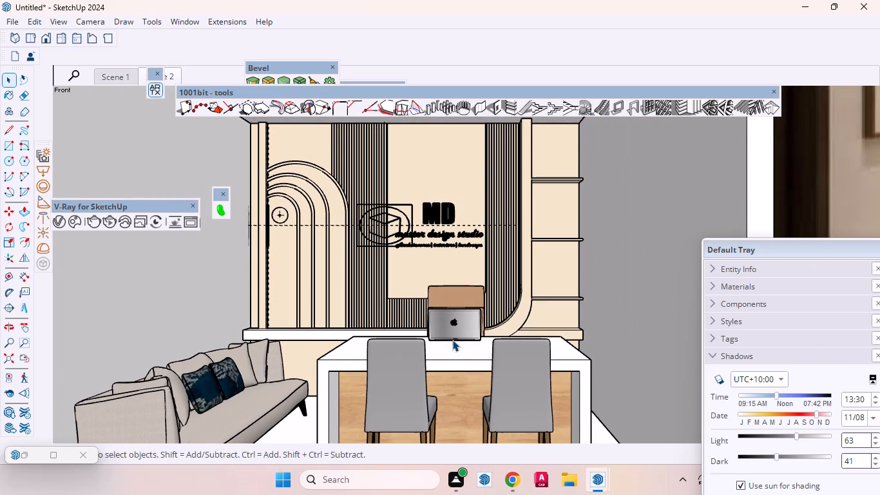
{"action": "scroll", "coordinate": [452, 340], "scroll_direction": "up", "scroll_amount": 2}
{"action": "scroll", "coordinate": [452, 340], "scroll_direction": "down", "scroll_amount": 2}
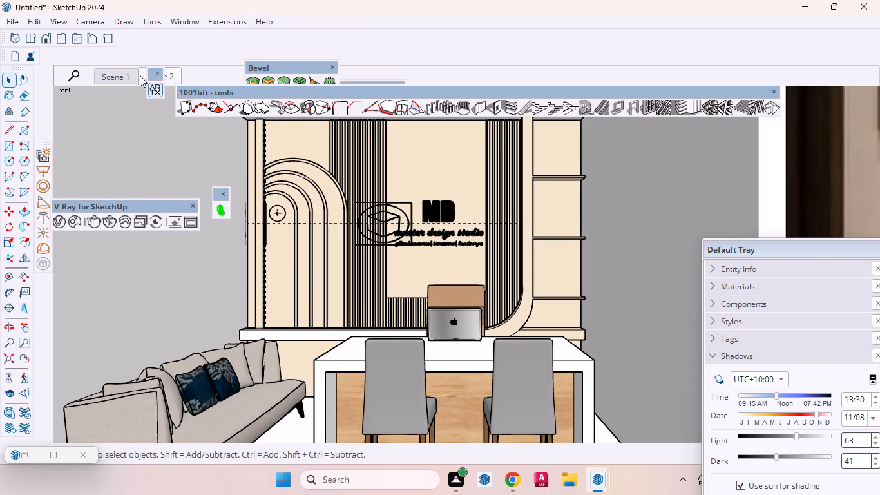
{"action": "left_click", "coordinate": [140, 75]}
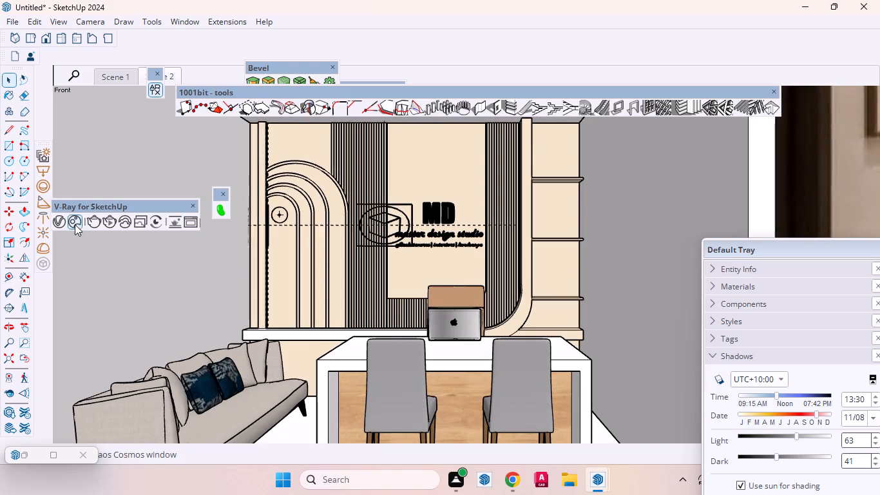
{"action": "left_click", "coordinate": [111, 225]}
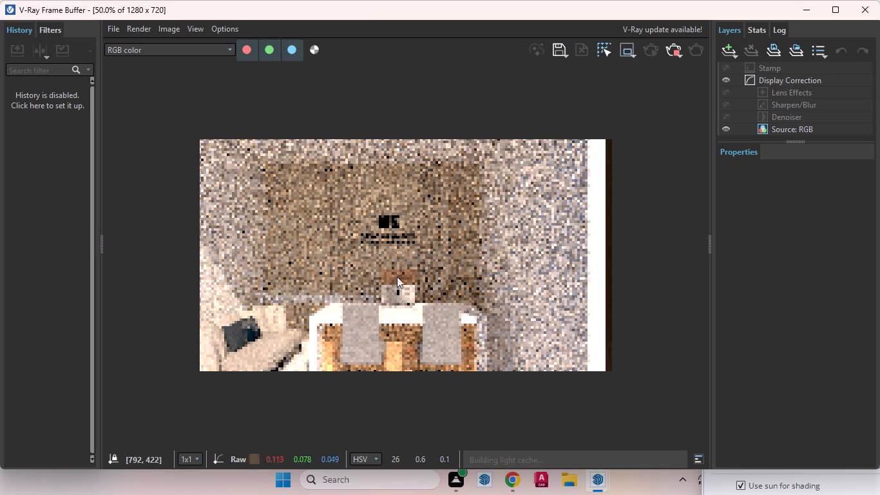
{"action": "scroll", "coordinate": [388, 284], "scroll_direction": "up", "scroll_amount": 2}
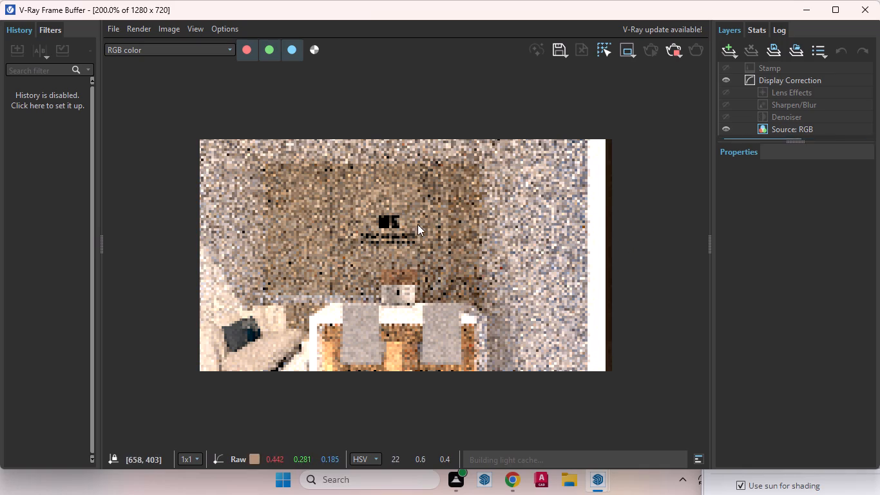
{"action": "scroll", "coordinate": [376, 230], "scroll_direction": "down", "scroll_amount": 2}
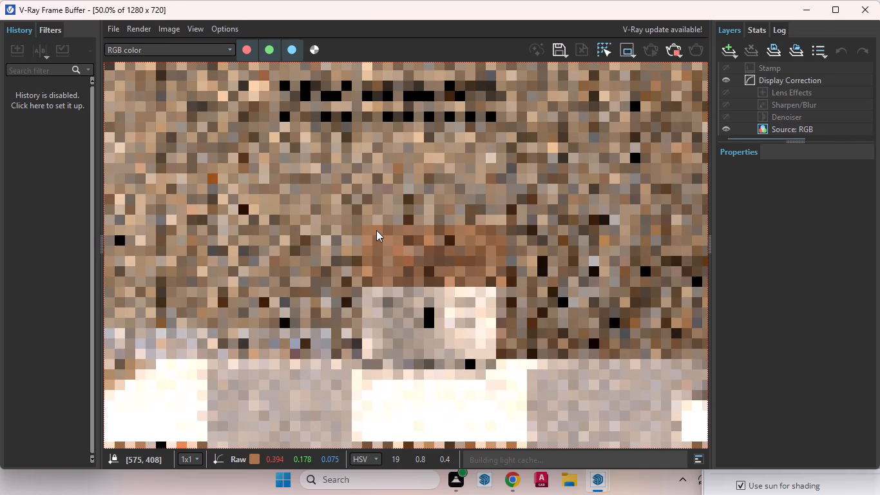
{"action": "scroll", "coordinate": [383, 228], "scroll_direction": "down", "scroll_amount": 1}
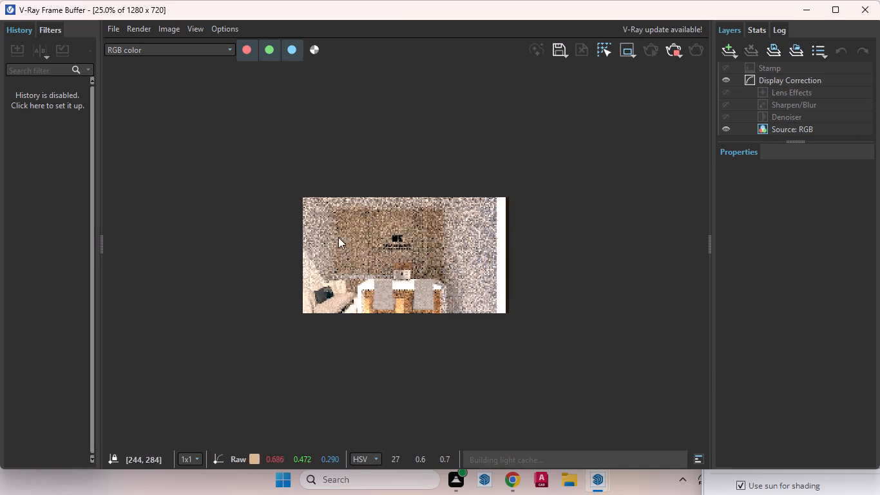
{"action": "left_click", "coordinate": [810, 6]}
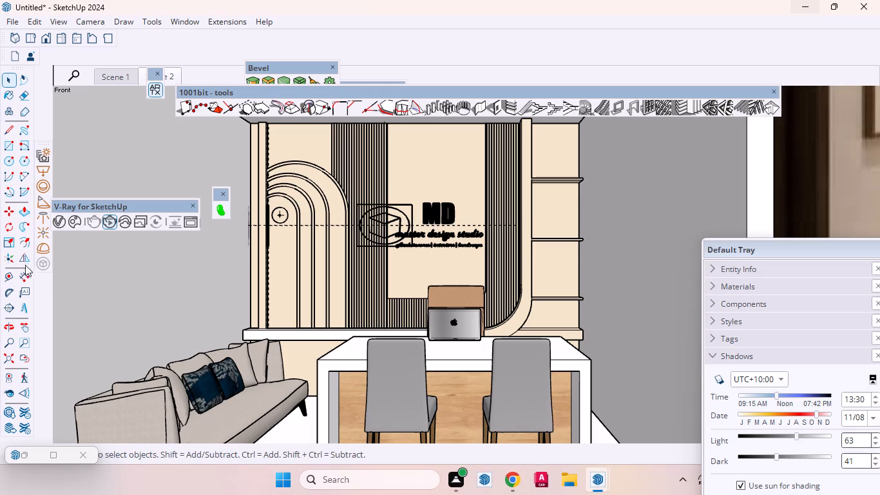
Pan the camera so the sofa, desk and feature wall shift slightly right in the frame, and check the render preview.
{"action": "left_click_drag", "start_coordinate": [23, 323], "coordinate": [43, 320]}
{"action": "left_click", "coordinate": [28, 326]}
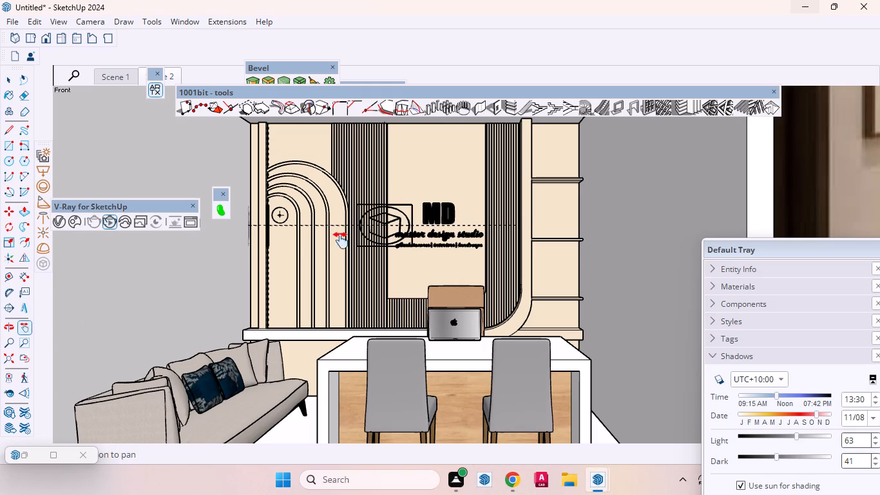
{"action": "left_click_drag", "start_coordinate": [410, 193], "coordinate": [434, 193]}
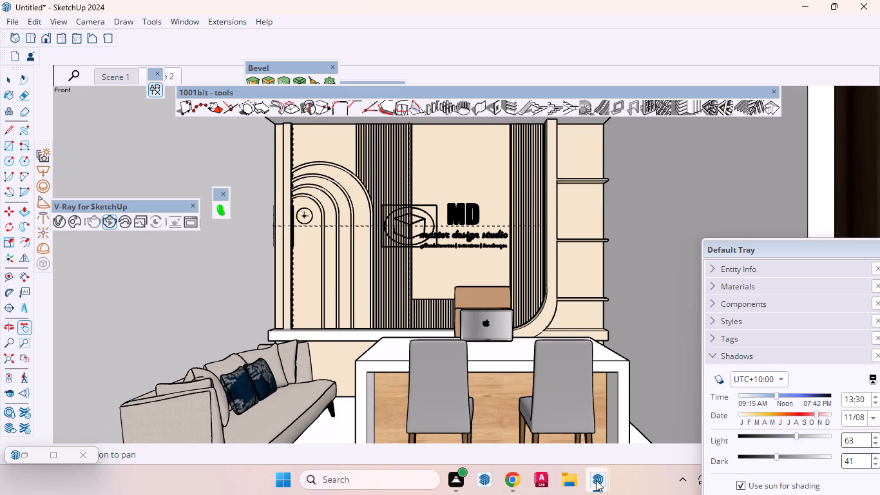
{"action": "left_click", "coordinate": [677, 435]}
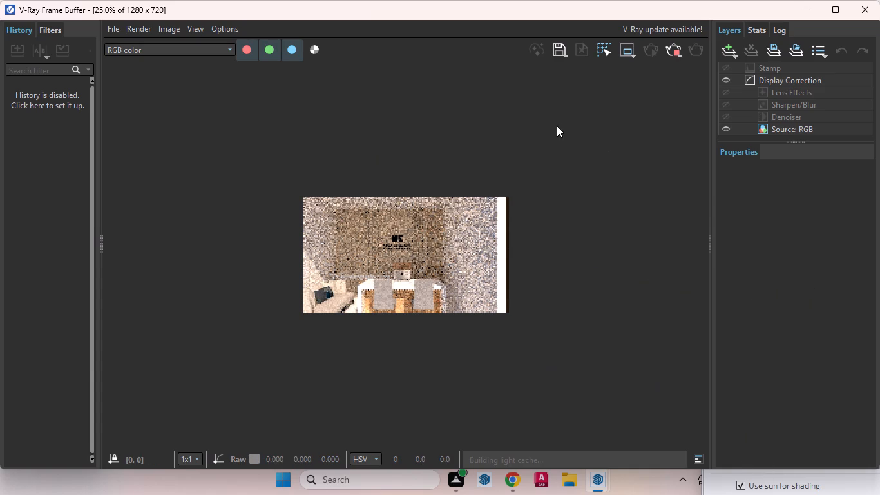
{"action": "left_click", "coordinate": [835, 6]}
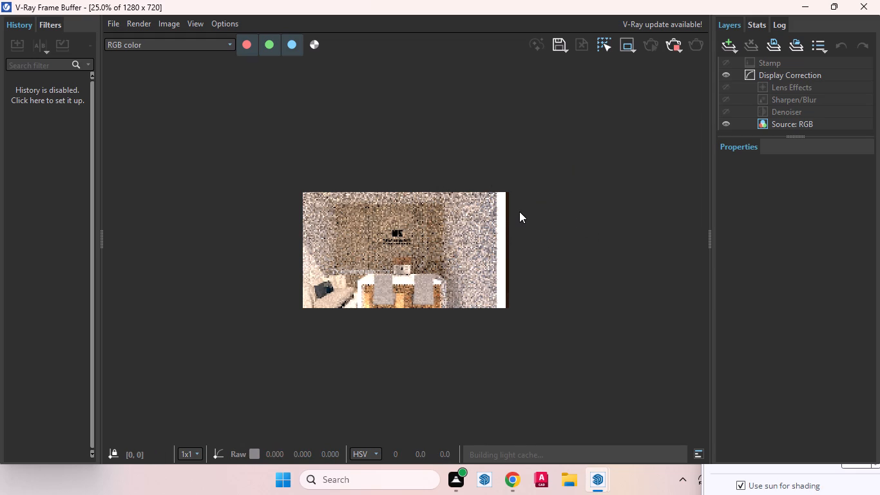
{"action": "left_click", "coordinate": [796, 4]}
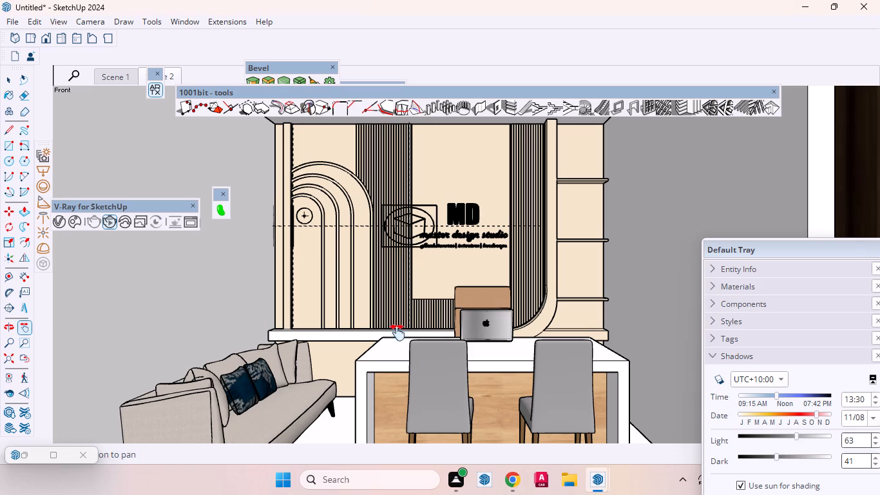
Reposition the Default Tray higher in the workspace and expand its Materials section.
{"action": "left_click_drag", "start_coordinate": [787, 249], "coordinate": [768, 96]}
{"action": "left_click", "coordinate": [714, 133]}
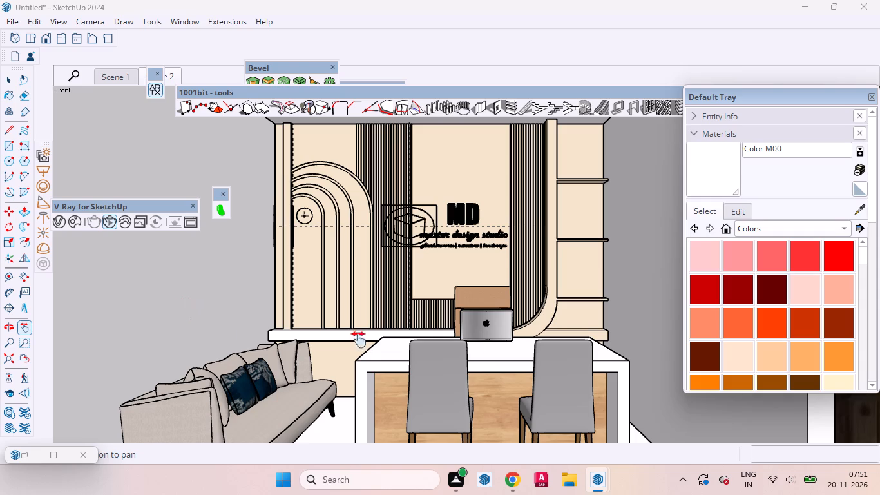
Stop the running render, close the V-Ray Frame Buffer and start a new interactive render of the shifted view.
{"action": "left_click", "coordinate": [600, 480]}
{"action": "left_click", "coordinate": [700, 420]}
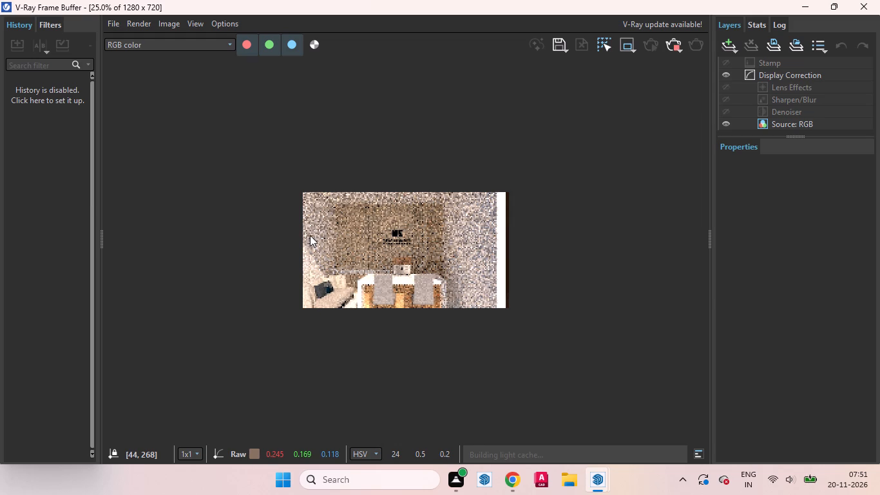
{"action": "left_click", "coordinate": [676, 43]}
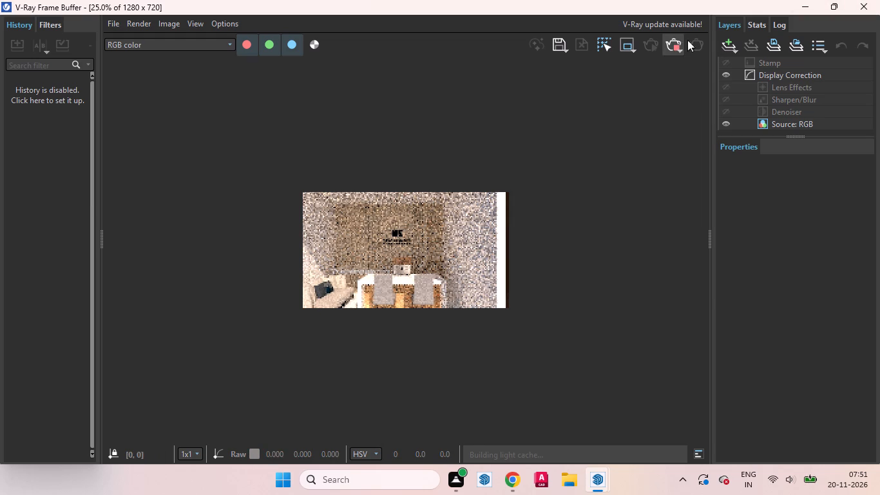
{"action": "left_click", "coordinate": [807, 9]}
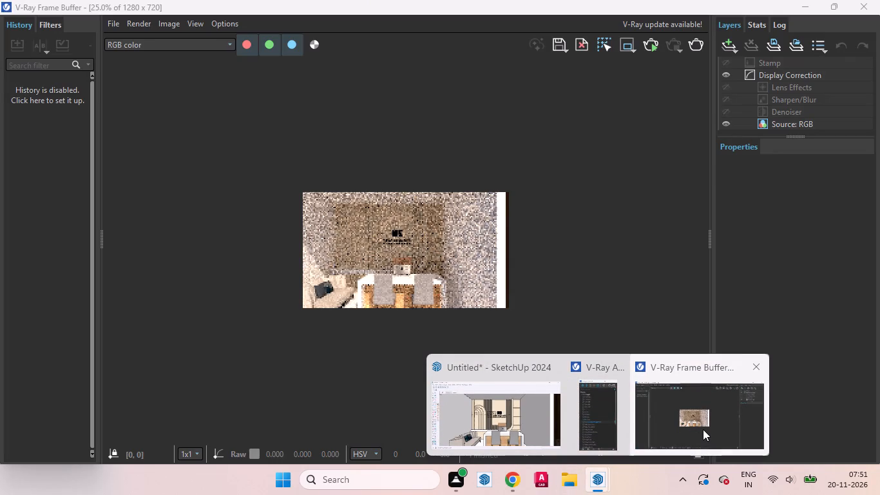
{"action": "left_click", "coordinate": [703, 429]}
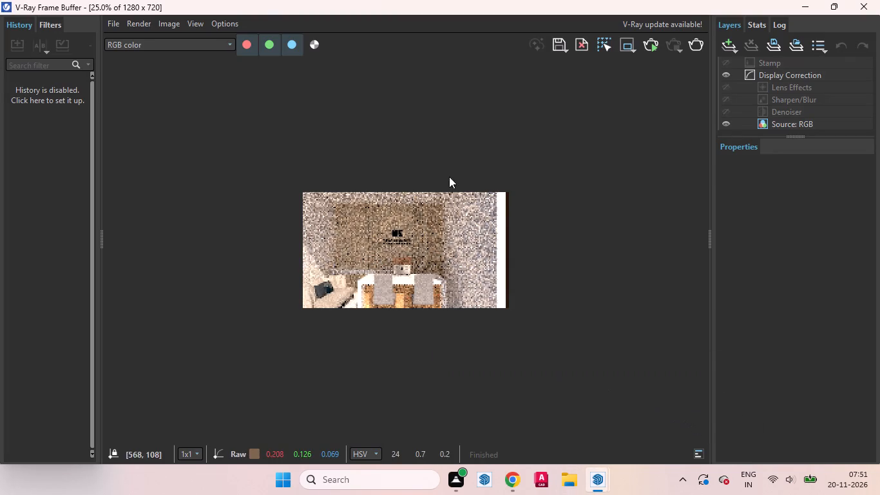
{"action": "left_click", "coordinate": [859, 12]}
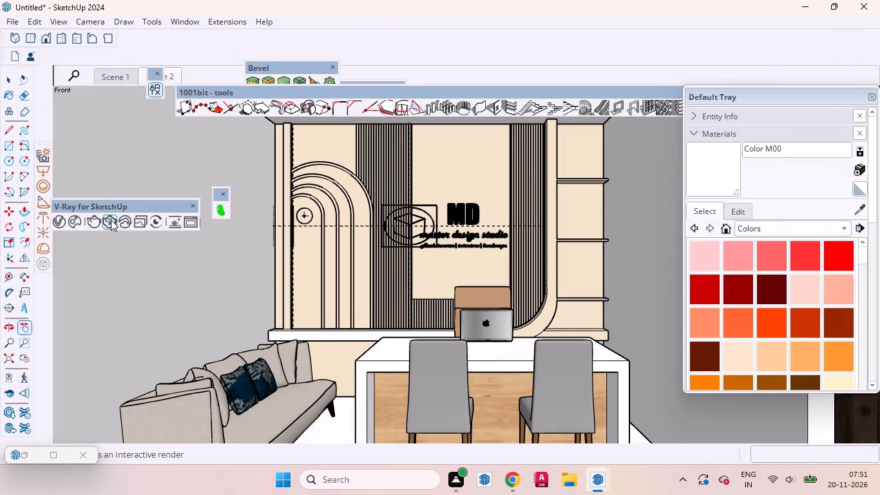
{"action": "left_click", "coordinate": [111, 220]}
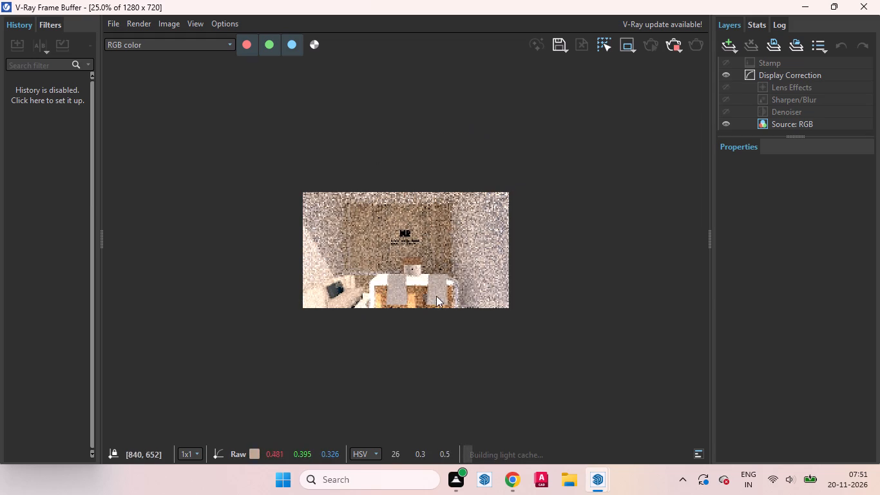
Examine the interactive render close up and overall, checking the feature wall, MD logo, office chair and laptop.
{"action": "scroll", "coordinate": [354, 296], "scroll_direction": "up", "scroll_amount": 1}
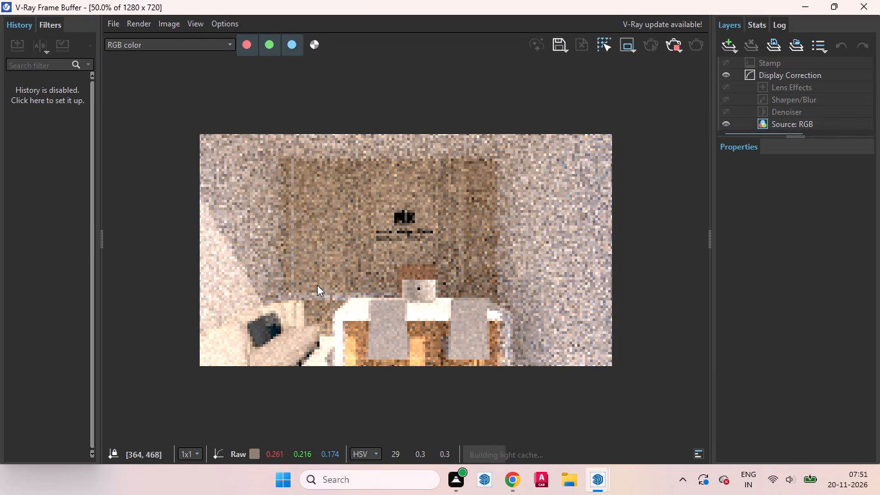
{"action": "scroll", "coordinate": [317, 285], "scroll_direction": "up", "scroll_amount": 1}
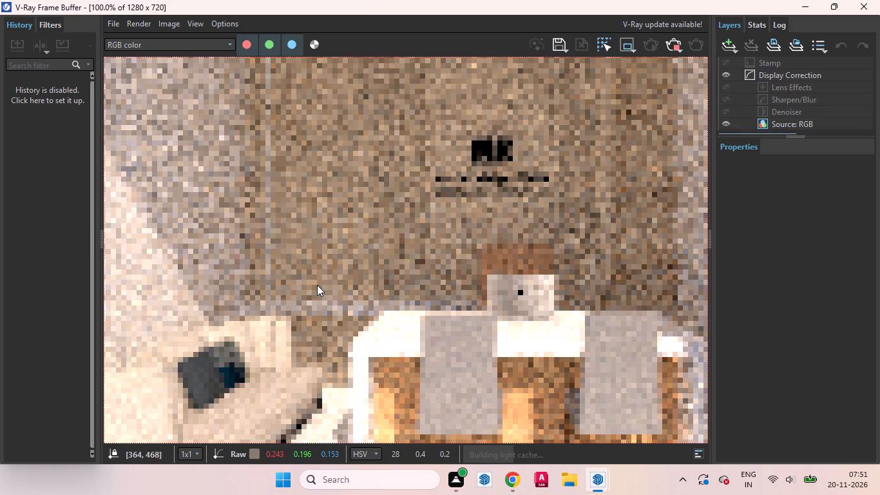
{"action": "scroll", "coordinate": [359, 285], "scroll_direction": "down", "scroll_amount": 1}
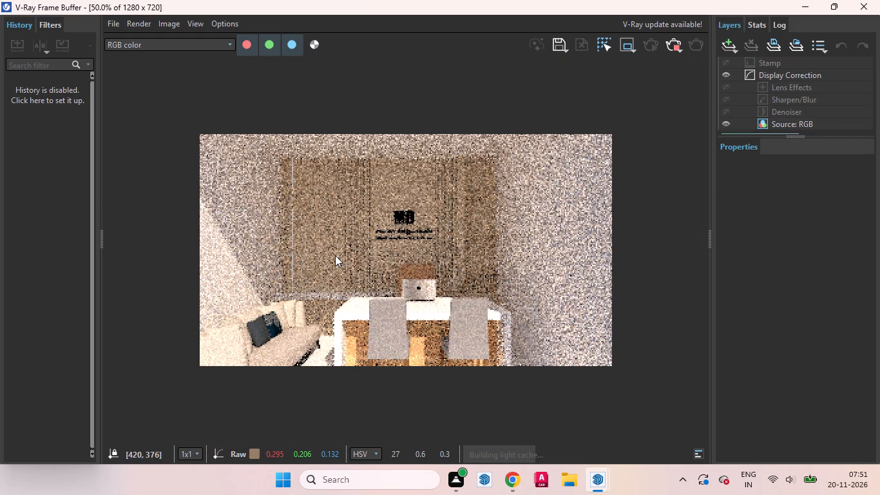
{"action": "scroll", "coordinate": [368, 251], "scroll_direction": "up", "scroll_amount": 2}
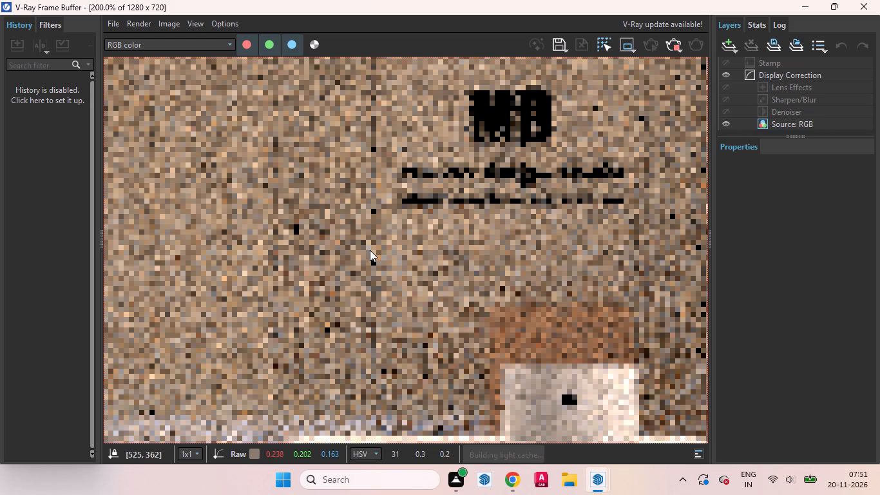
{"action": "scroll", "coordinate": [370, 257], "scroll_direction": "down", "scroll_amount": 2}
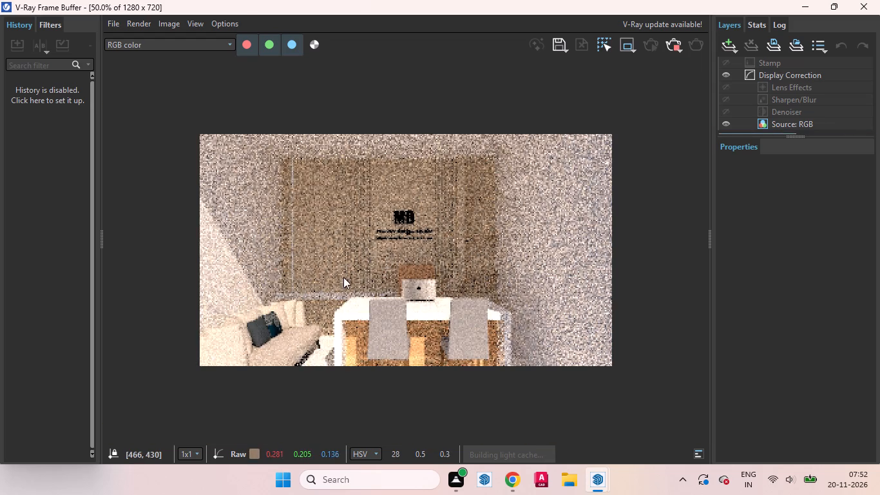
{"action": "middle_click_drag", "start_coordinate": [338, 305], "coordinate": [363, 290]}
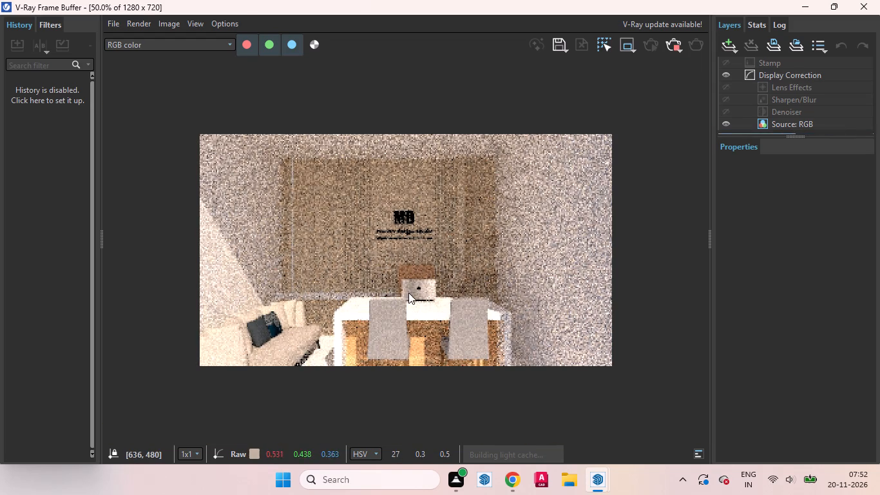
{"action": "scroll", "coordinate": [398, 296], "scroll_direction": "up", "scroll_amount": 3}
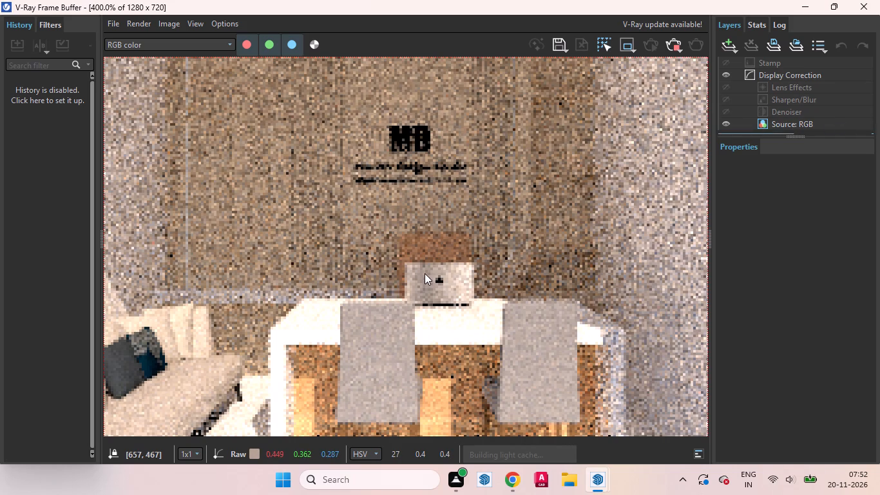
{"action": "scroll", "coordinate": [455, 302], "scroll_direction": "up", "scroll_amount": 1}
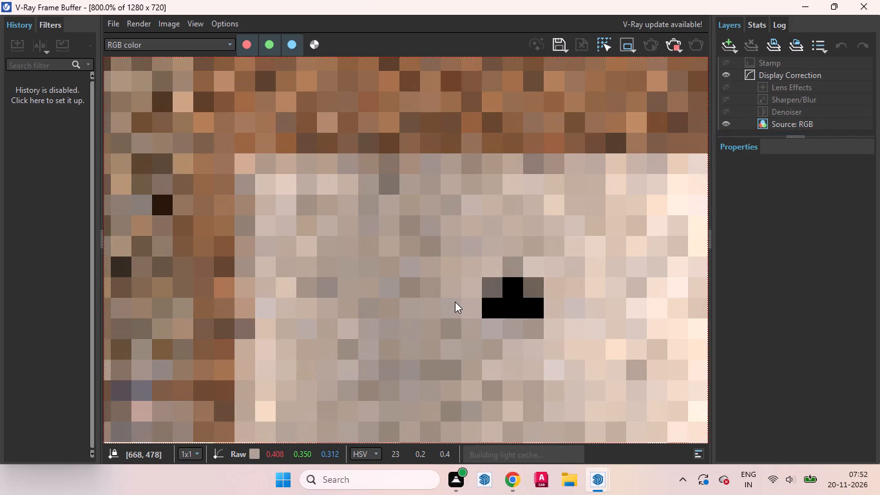
{"action": "scroll", "coordinate": [455, 302], "scroll_direction": "down", "scroll_amount": 2}
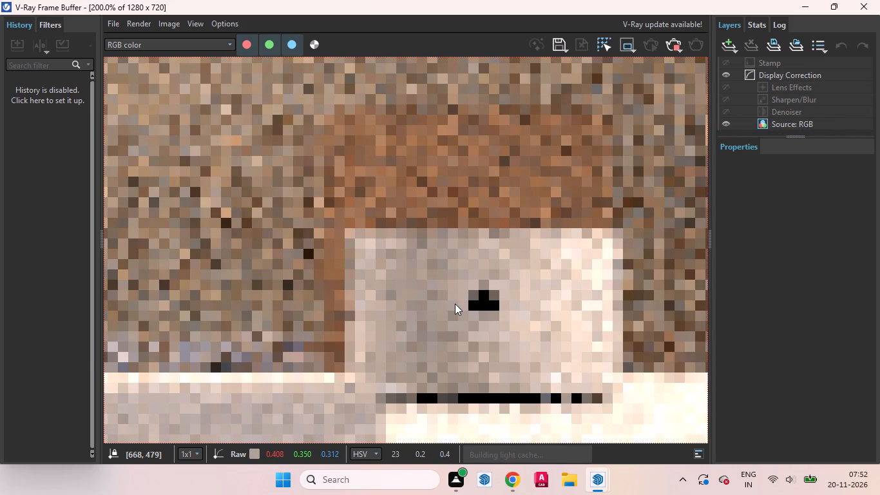
{"action": "scroll", "coordinate": [455, 304], "scroll_direction": "down", "scroll_amount": 2}
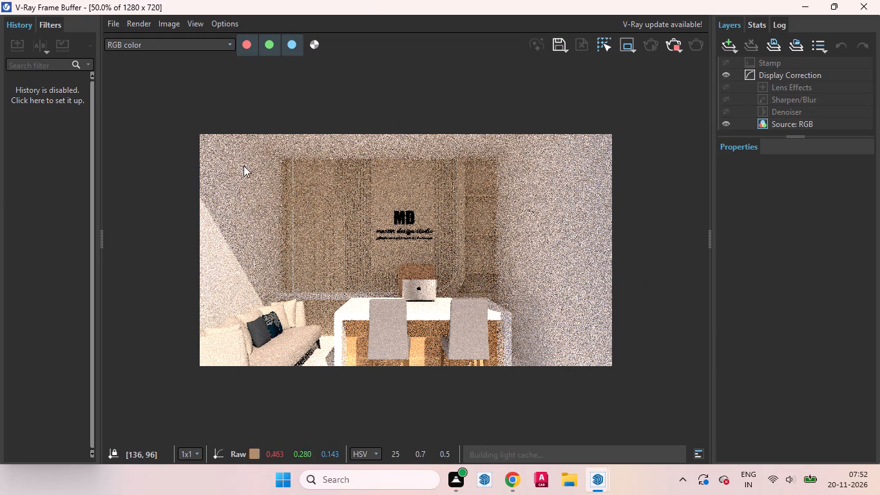
Minimize the render window and update Scene 2 to store the current camera view.
{"action": "left_click_drag", "start_coordinate": [202, 139], "coordinate": [627, 353]}
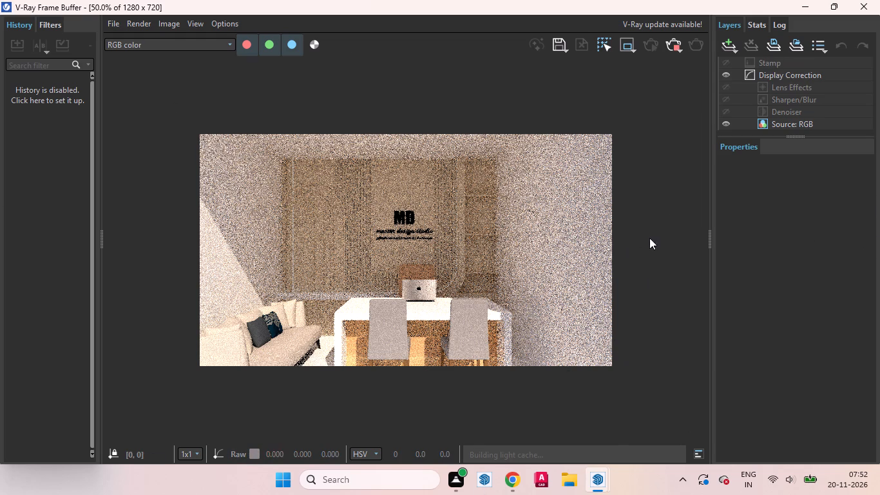
{"action": "left_click", "coordinate": [807, 9]}
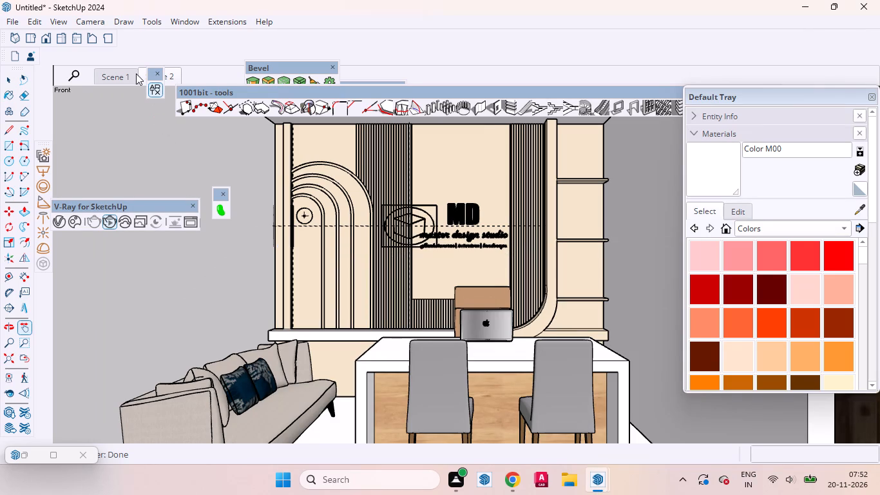
{"action": "right_click", "coordinate": [142, 75]}
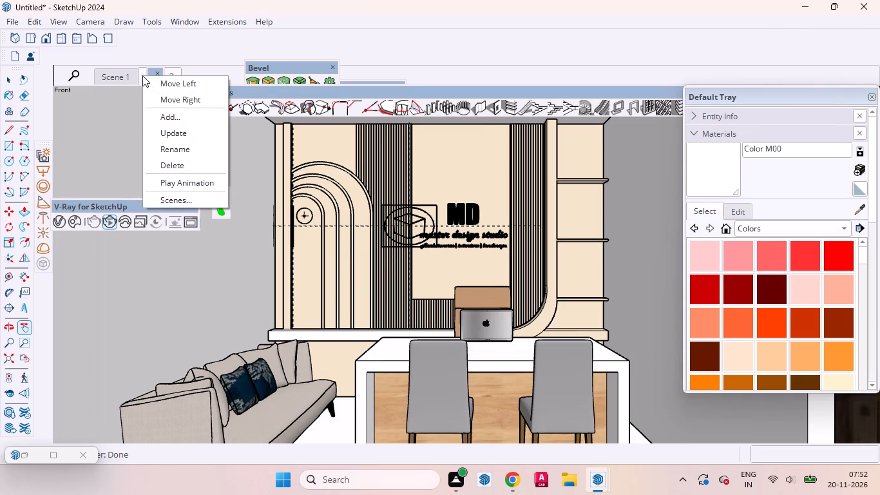
{"action": "left_click", "coordinate": [163, 132]}
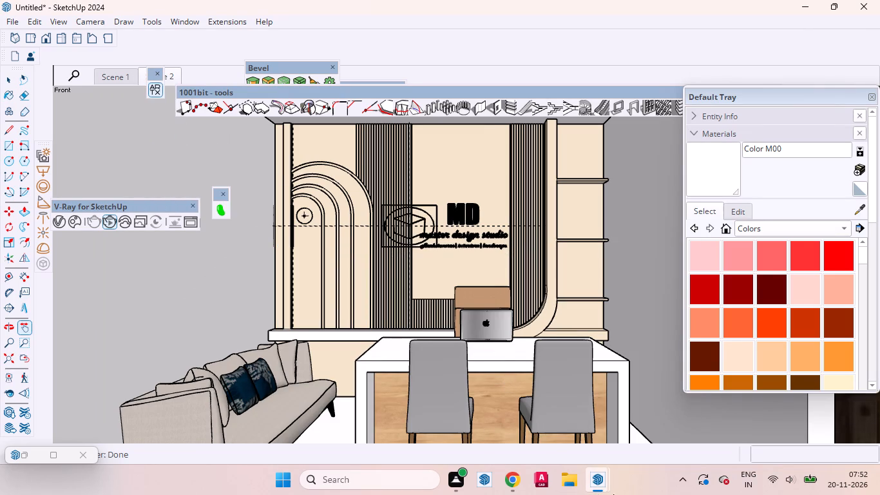
Reopen the render window and examine the render close up and overall, checking the laptop, arches, fluted panels and MD lettering.
{"action": "left_click", "coordinate": [671, 439]}
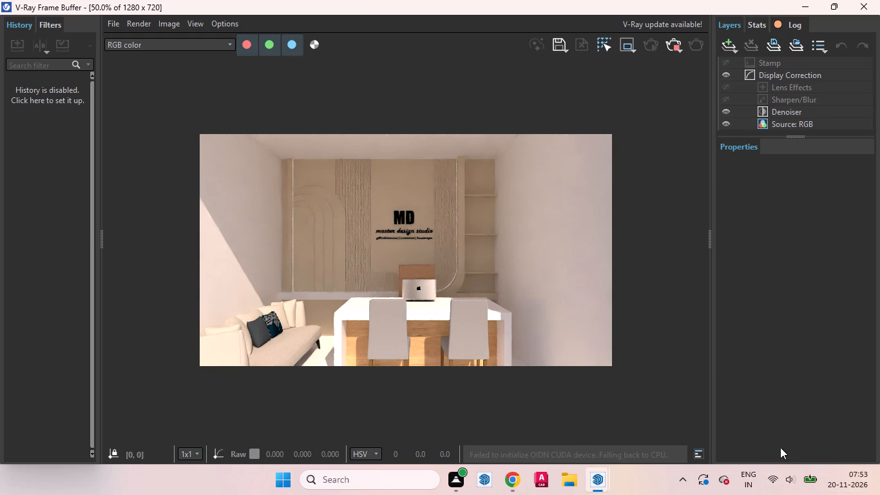
{"action": "scroll", "coordinate": [408, 287], "scroll_direction": "up", "scroll_amount": 2}
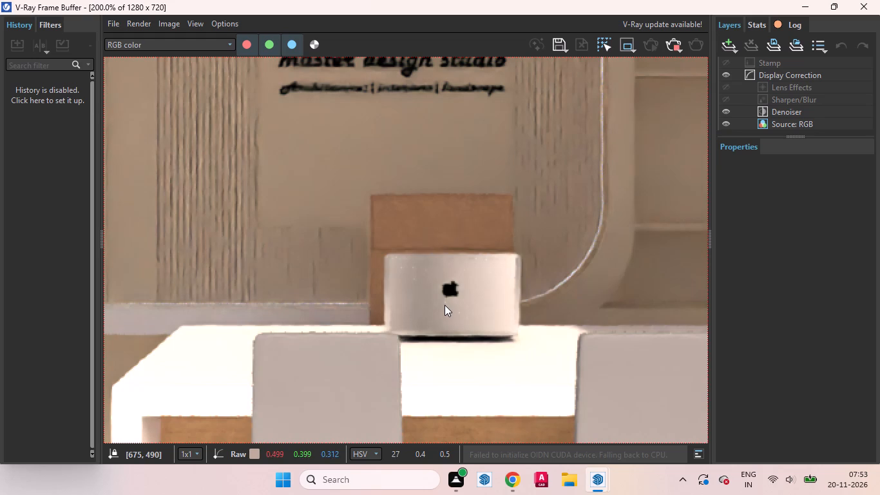
{"action": "scroll", "coordinate": [463, 327], "scroll_direction": "up", "scroll_amount": 1}
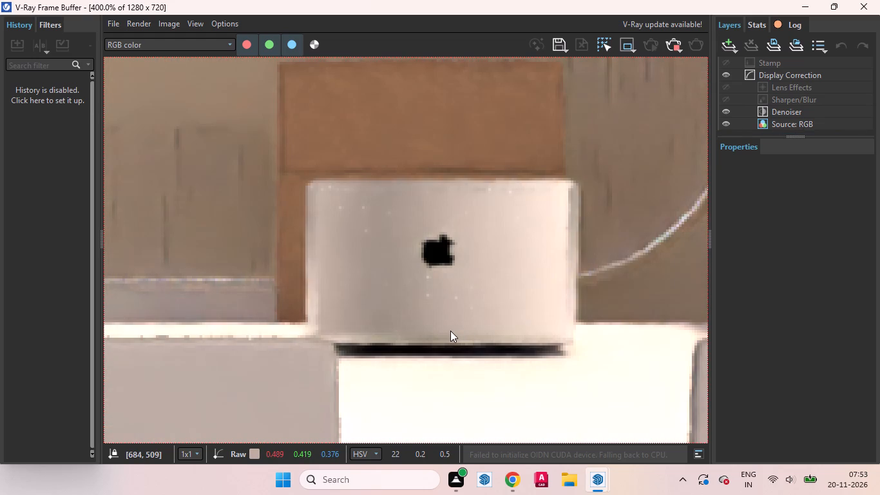
{"action": "scroll", "coordinate": [450, 331], "scroll_direction": "down", "scroll_amount": 2}
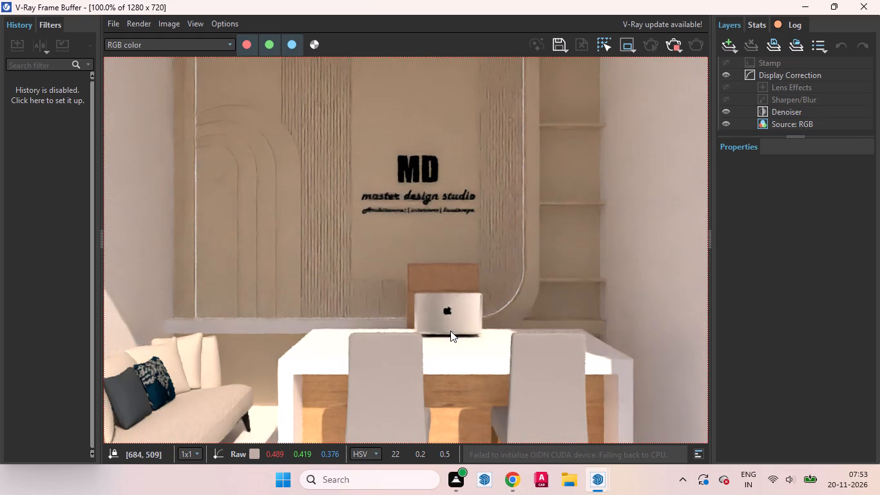
{"action": "scroll", "coordinate": [461, 342], "scroll_direction": "up", "scroll_amount": 1}
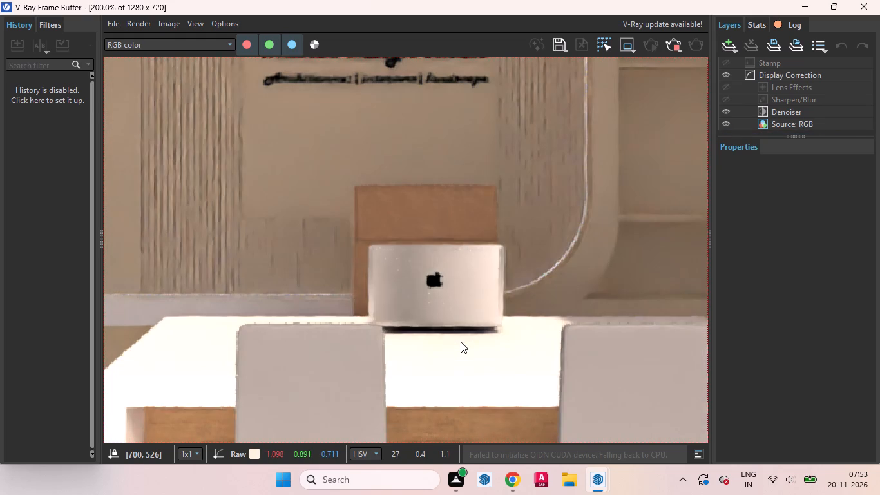
{"action": "scroll", "coordinate": [461, 342], "scroll_direction": "down", "scroll_amount": 1}
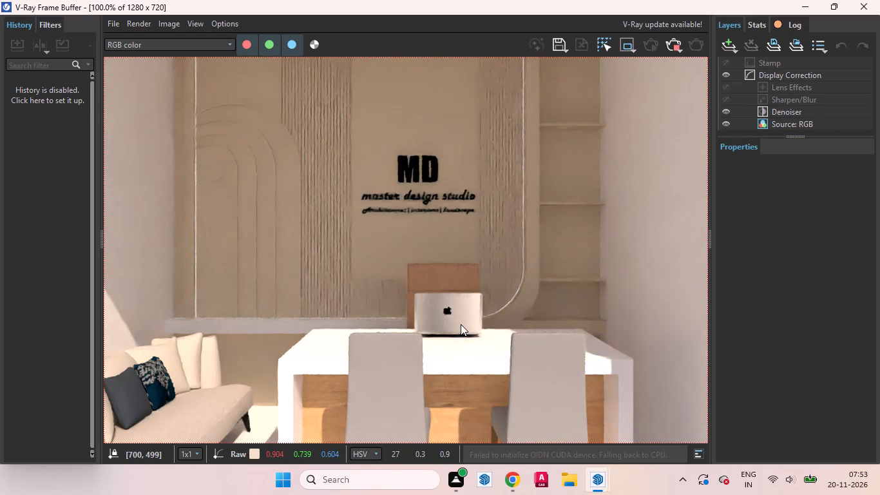
{"action": "scroll", "coordinate": [454, 315], "scroll_direction": "up", "scroll_amount": 2}
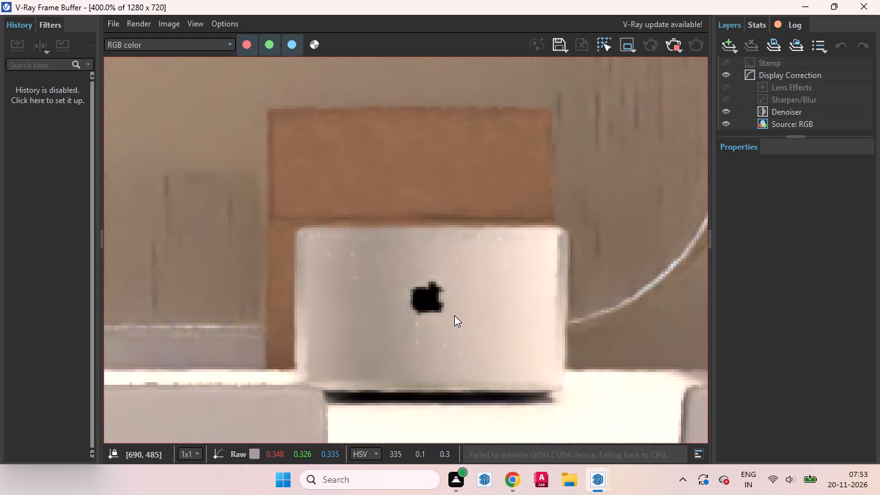
{"action": "scroll", "coordinate": [454, 315], "scroll_direction": "down", "scroll_amount": 3}
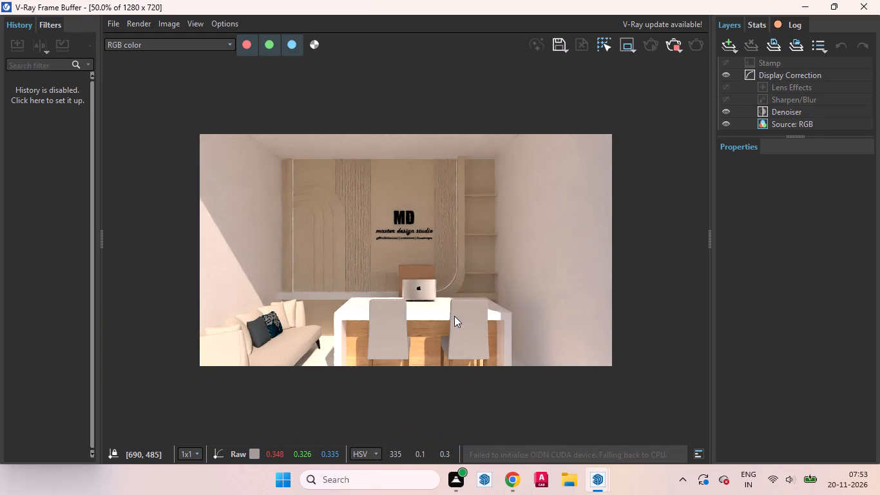
{"action": "scroll", "coordinate": [357, 218], "scroll_direction": "up", "scroll_amount": 1}
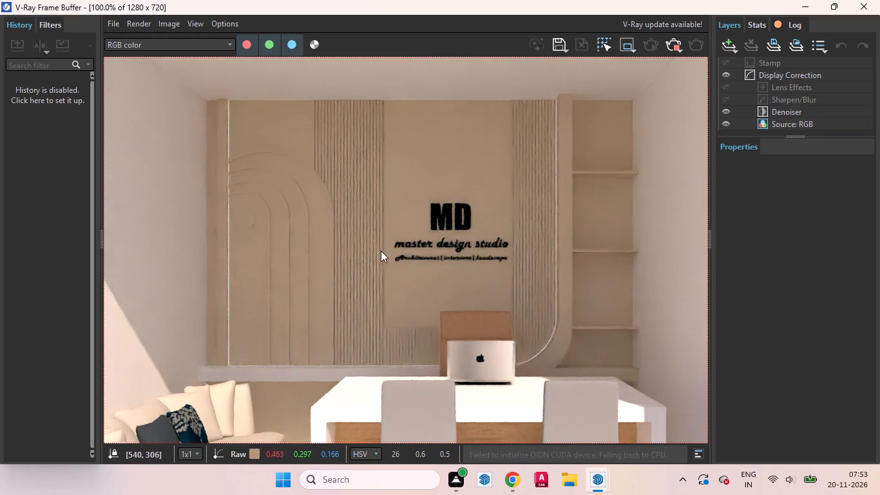
{"action": "scroll", "coordinate": [273, 225], "scroll_direction": "up", "scroll_amount": 1}
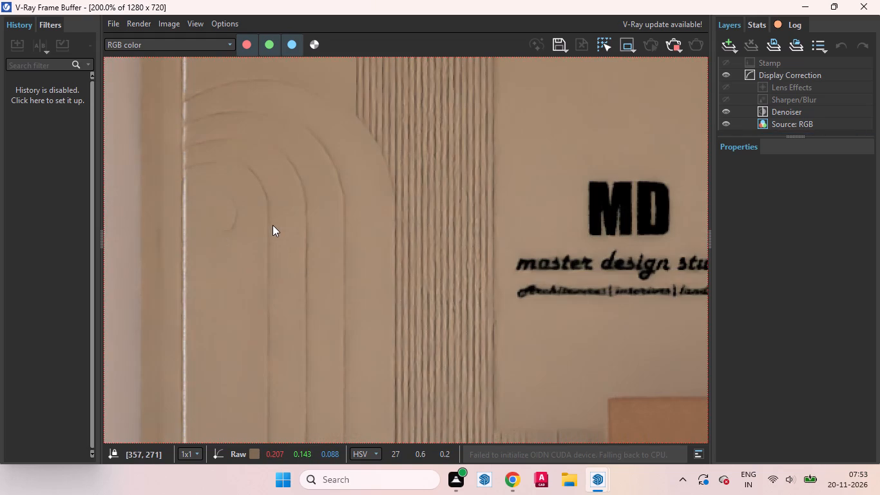
{"action": "scroll", "coordinate": [269, 229], "scroll_direction": "down", "scroll_amount": 1}
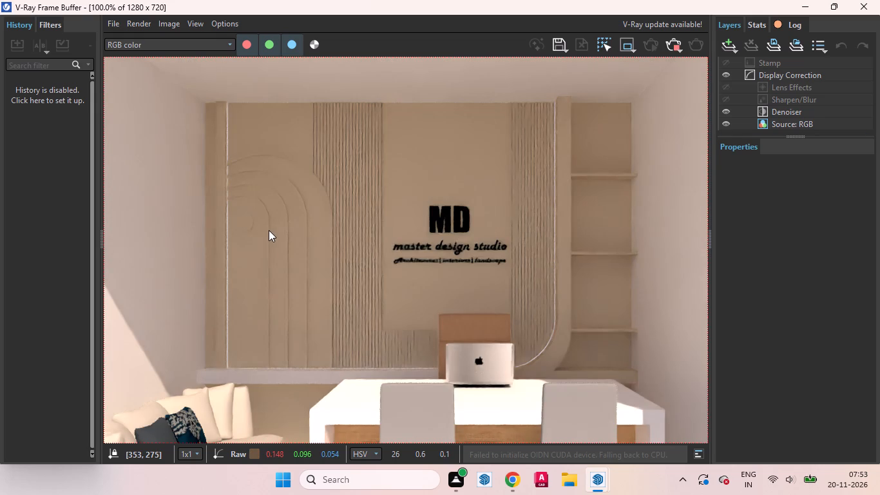
{"action": "scroll", "coordinate": [269, 230], "scroll_direction": "down", "scroll_amount": 1}
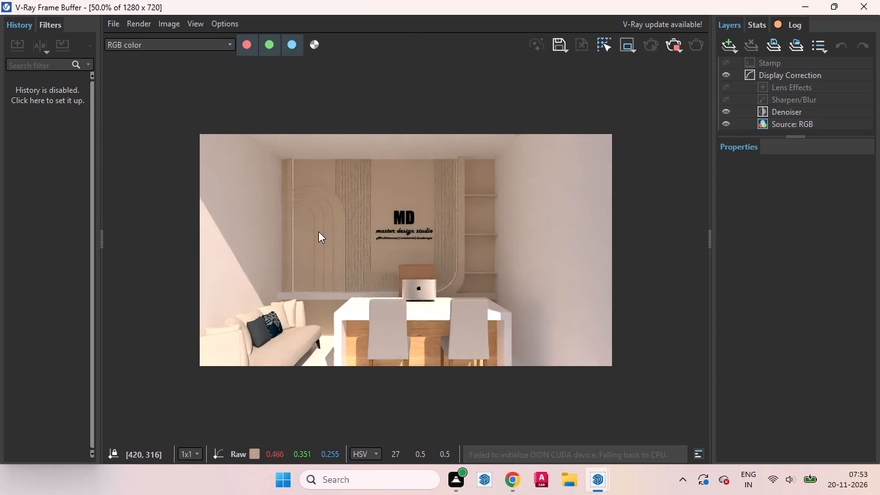
{"action": "scroll", "coordinate": [300, 228], "scroll_direction": "up", "scroll_amount": 1}
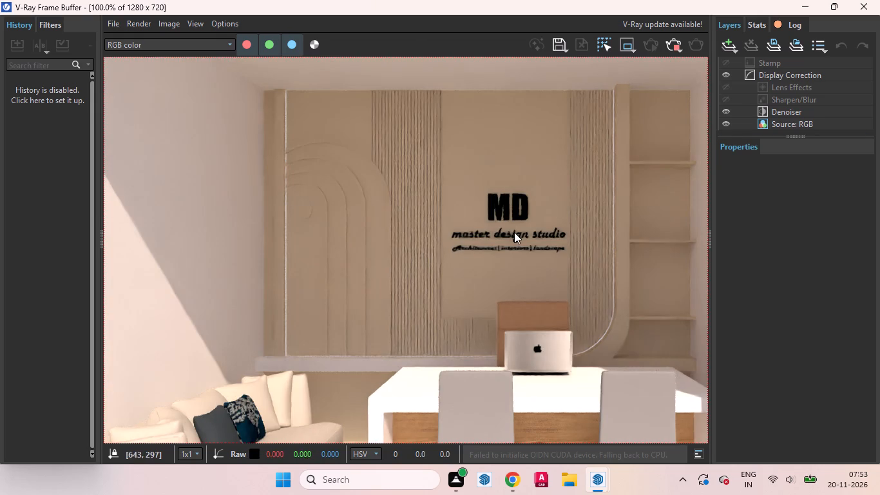
{"action": "scroll", "coordinate": [568, 240], "scroll_direction": "up", "scroll_amount": 1}
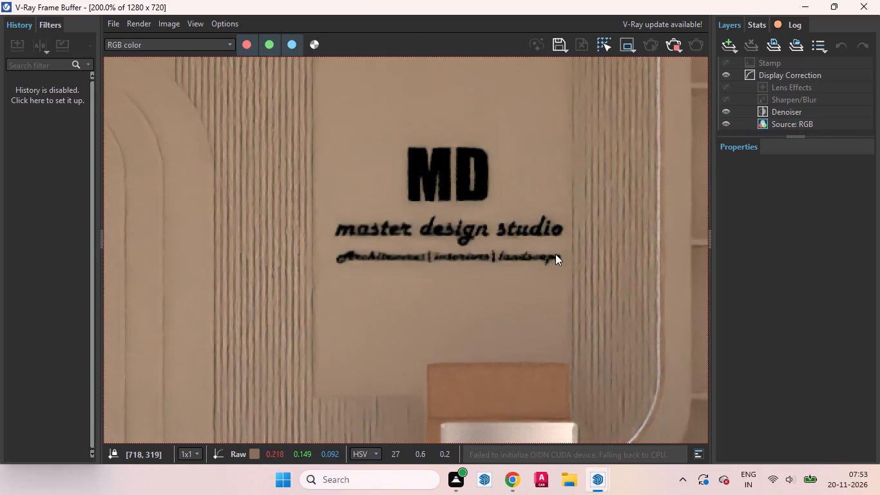
{"action": "scroll", "coordinate": [478, 266], "scroll_direction": "down", "scroll_amount": 1}
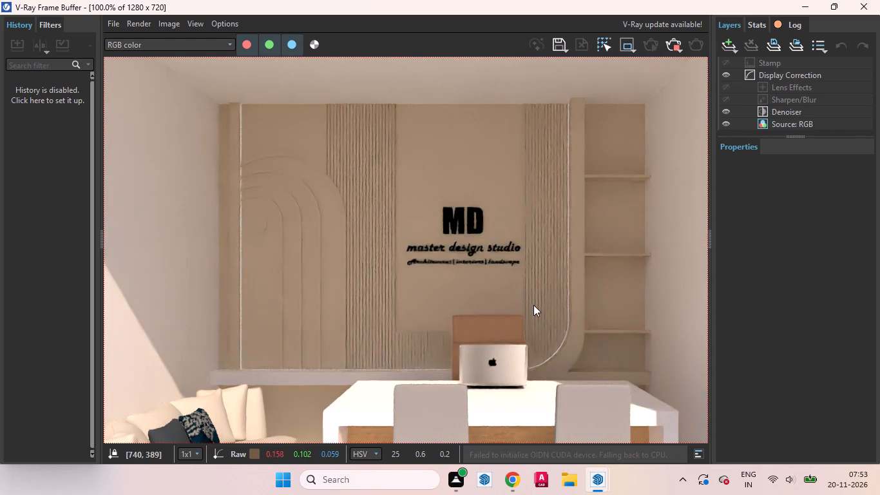
{"action": "middle_click_drag", "start_coordinate": [522, 264], "coordinate": [497, 200]}
{"action": "scroll", "coordinate": [560, 267], "scroll_direction": "down", "scroll_amount": 1}
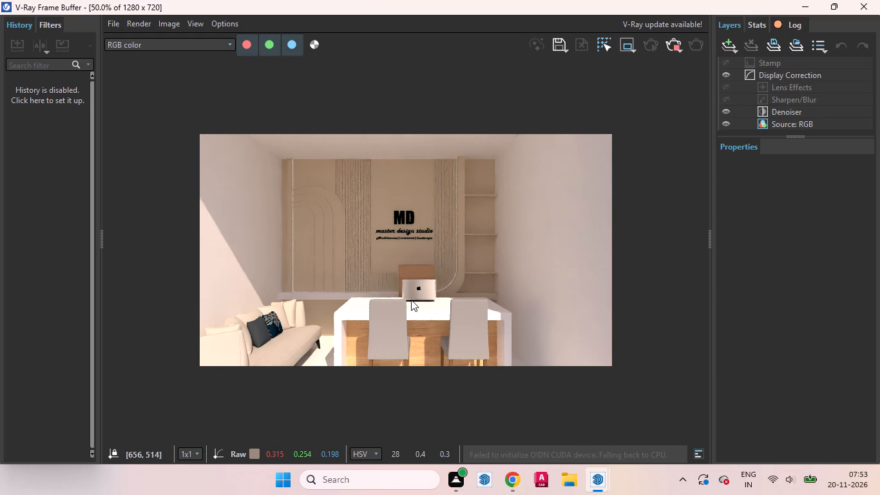
Stop the interactive render and minimize the render window to return to the model.
{"action": "left_click", "coordinate": [676, 43]}
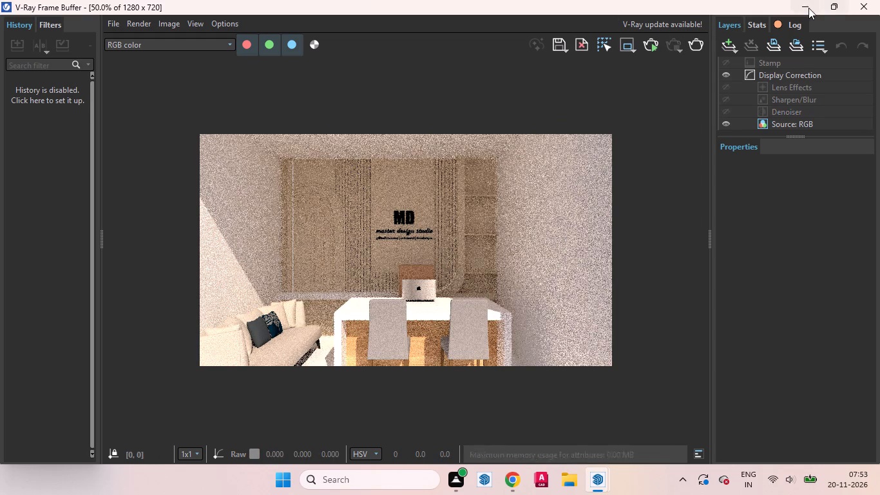
{"action": "left_click", "coordinate": [808, 8]}
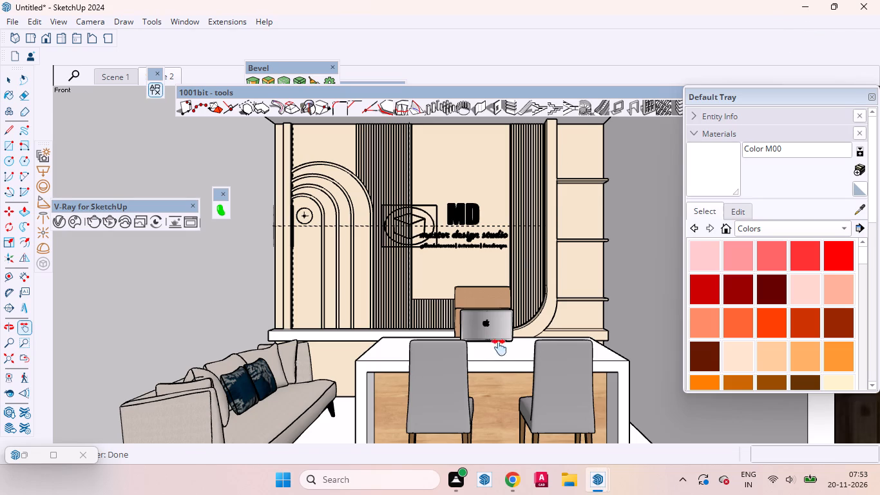
Select the laptop floating above the desk and move it down about 11/16" toward the desktop.
{"action": "left_click", "coordinate": [13, 77]}
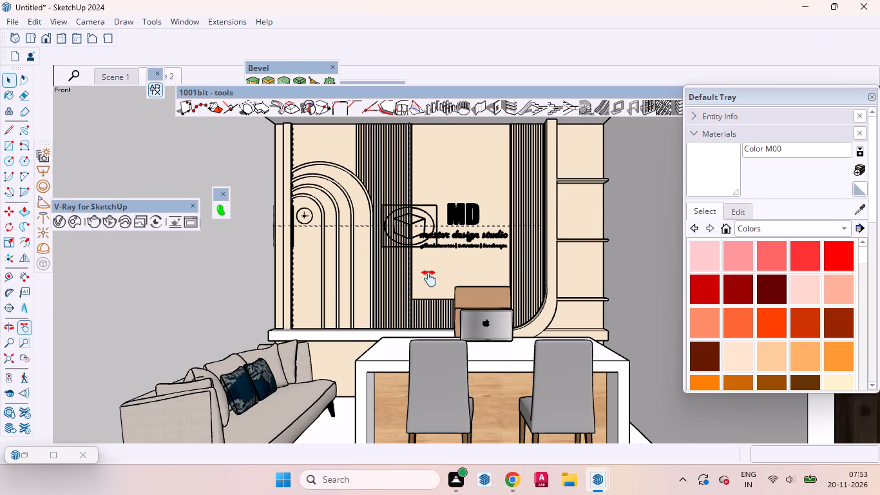
{"action": "scroll", "coordinate": [551, 374], "scroll_direction": "up", "scroll_amount": 2}
{"action": "scroll", "coordinate": [432, 336], "scroll_direction": "up", "scroll_amount": 18}
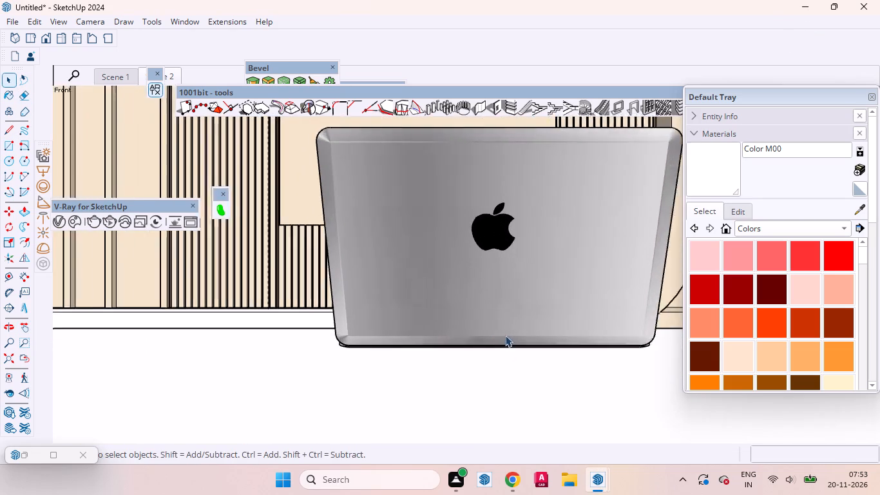
{"action": "middle_click_drag", "start_coordinate": [488, 352], "coordinate": [589, 325]}
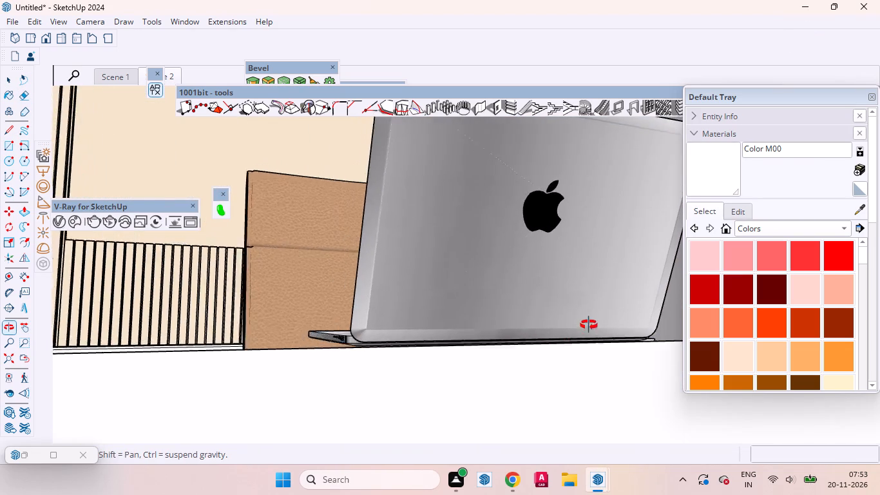
{"action": "middle_click_drag", "start_coordinate": [589, 325], "coordinate": [636, 319]}
{"action": "left_click", "coordinate": [389, 338]}
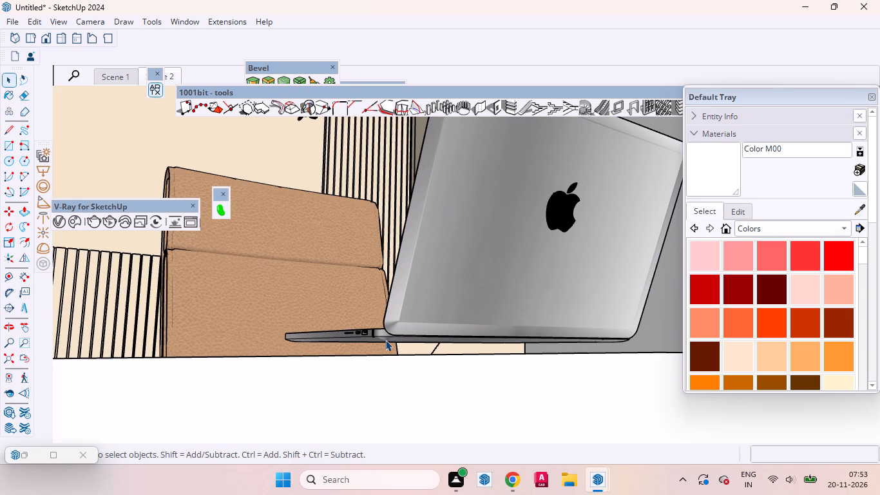
{"action": "middle_click_drag", "start_coordinate": [377, 340], "coordinate": [489, 345]}
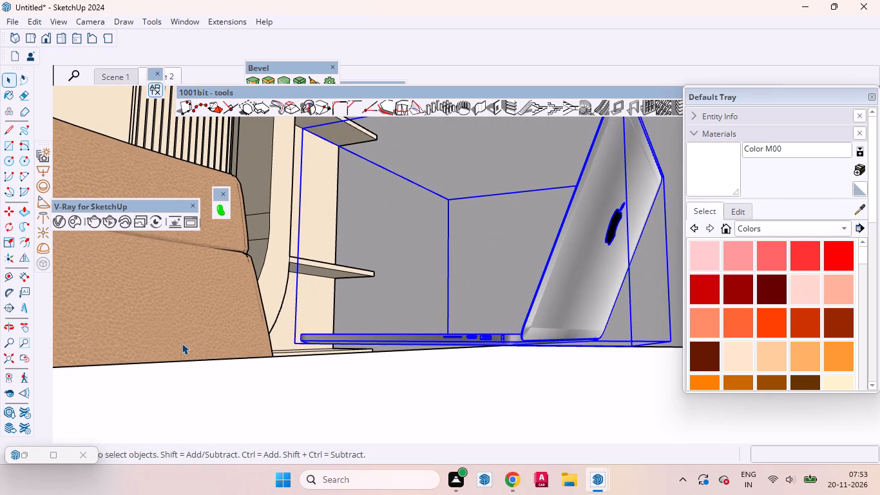
{"action": "key", "text": "m"}
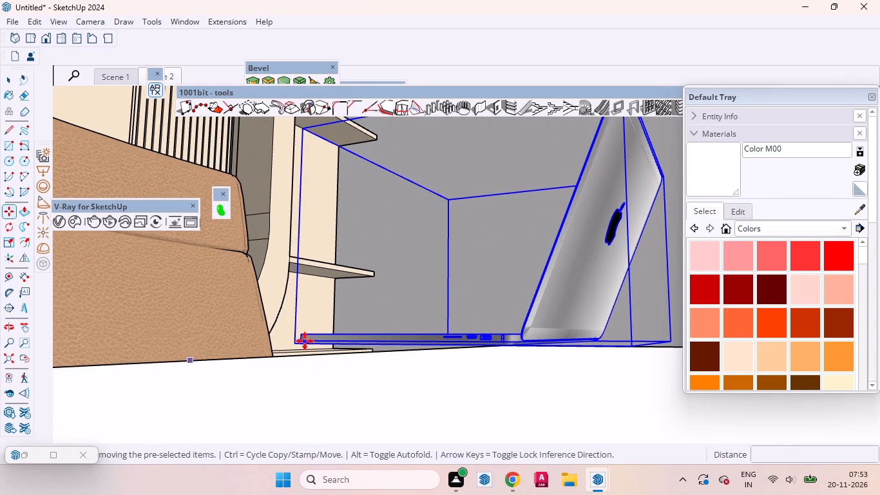
{"action": "left_click", "coordinate": [476, 268]}
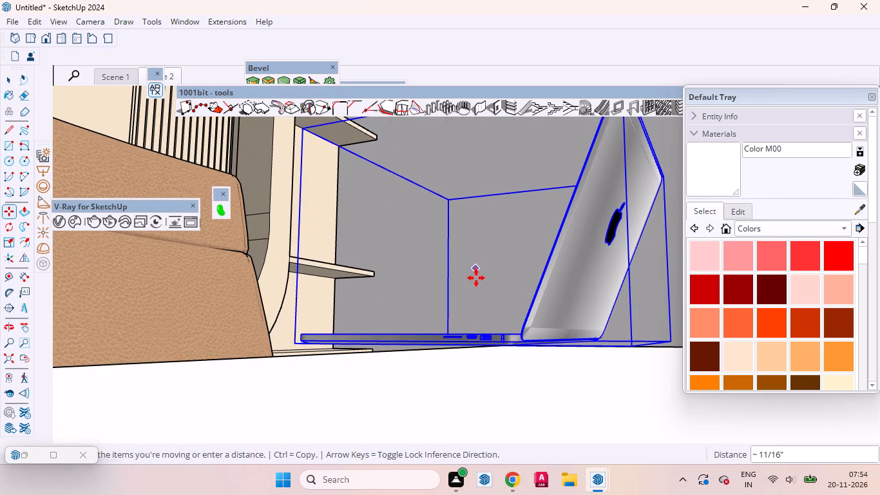
{"action": "left_click", "coordinate": [477, 280]}
Move the laptop about 3/16" straight down along the vertical axis so its base rests on the desktop.
{"action": "scroll", "coordinate": [522, 397], "scroll_direction": "up", "scroll_amount": 3}
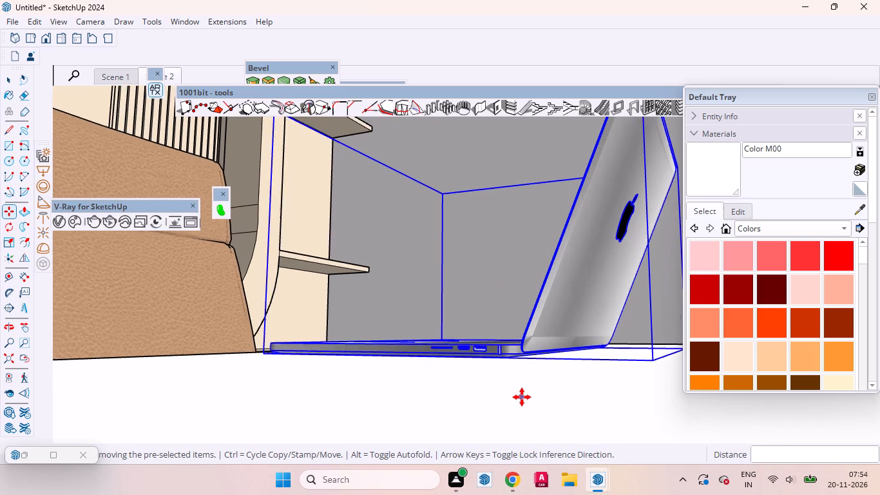
{"action": "scroll", "coordinate": [522, 397], "scroll_direction": "up", "scroll_amount": 4}
{"action": "middle_click_drag", "start_coordinate": [511, 389], "coordinate": [534, 371]}
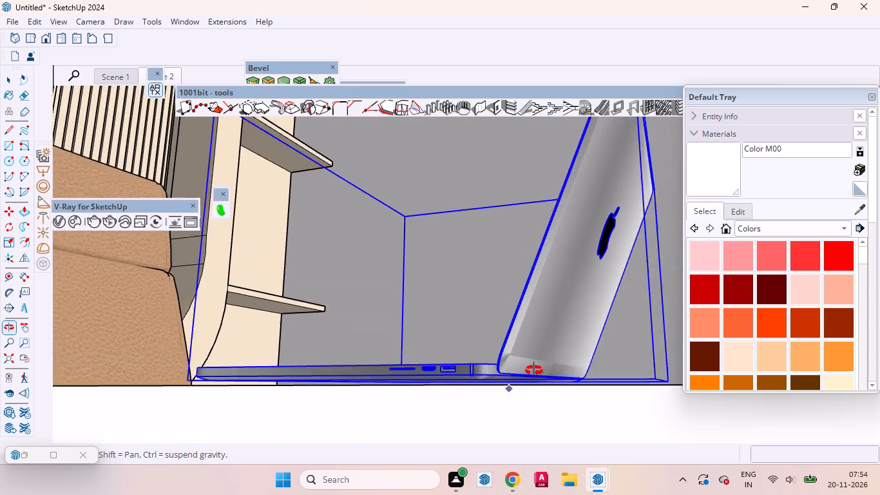
{"action": "middle_click_drag", "start_coordinate": [534, 371], "coordinate": [598, 368]}
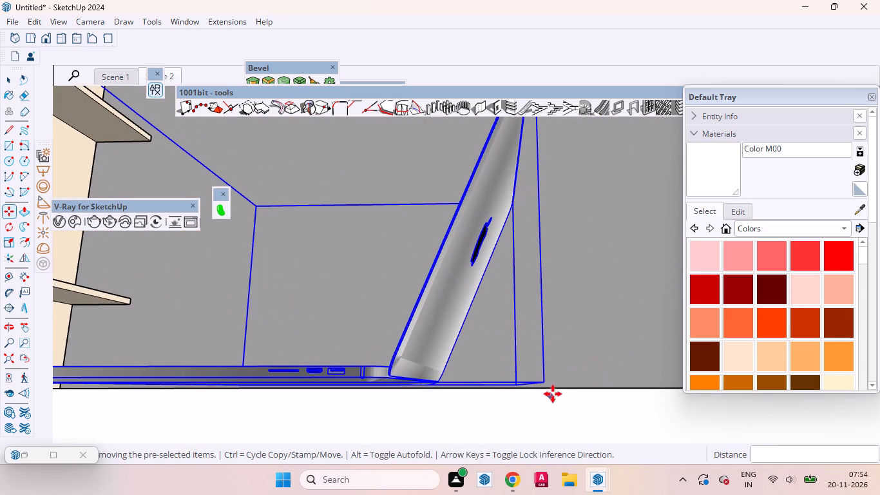
{"action": "left_click", "coordinate": [546, 382]}
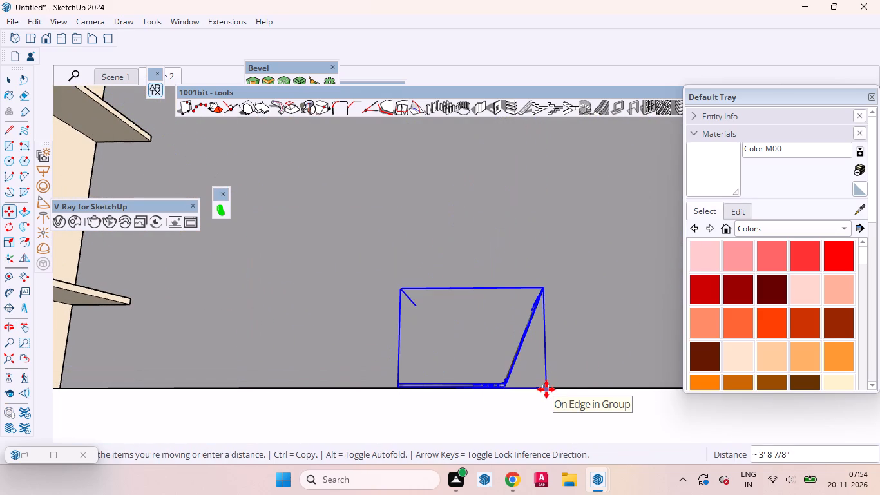
{"action": "key", "text": "Up"}
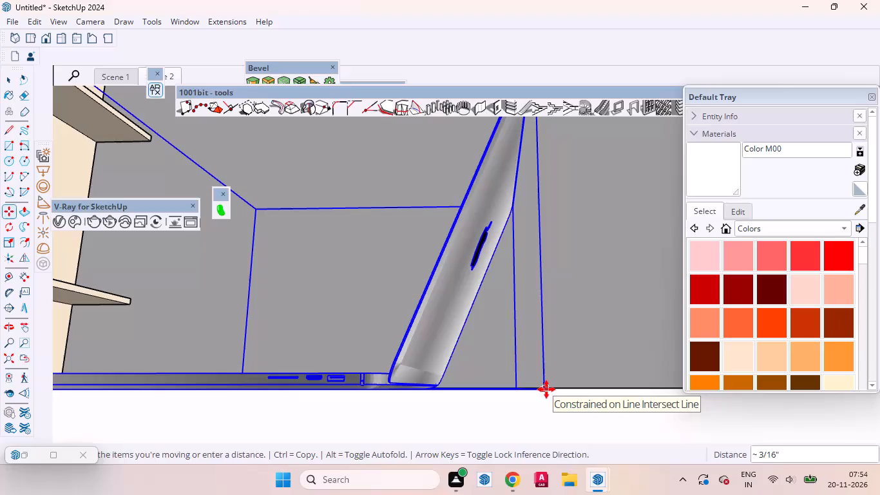
{"action": "left_click", "coordinate": [546, 391]}
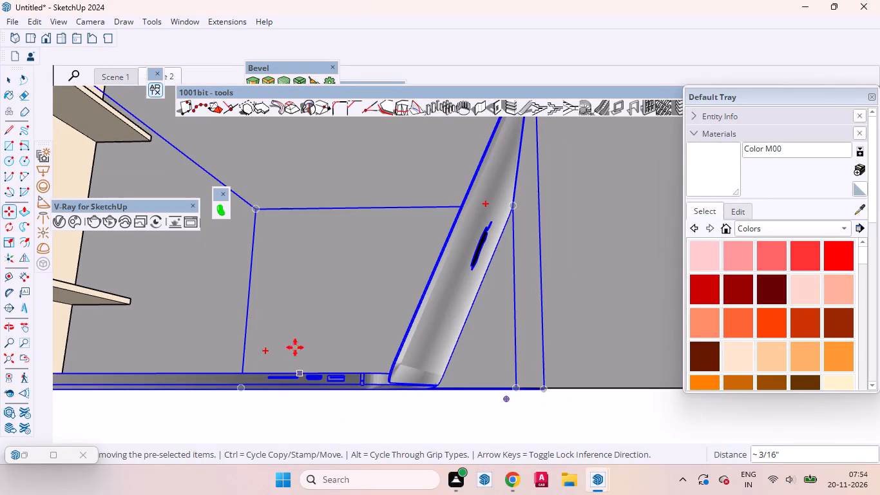
Examine the Apple laptop's seating on the desktop from the side and from behind.
{"action": "left_click", "coordinate": [6, 77]}
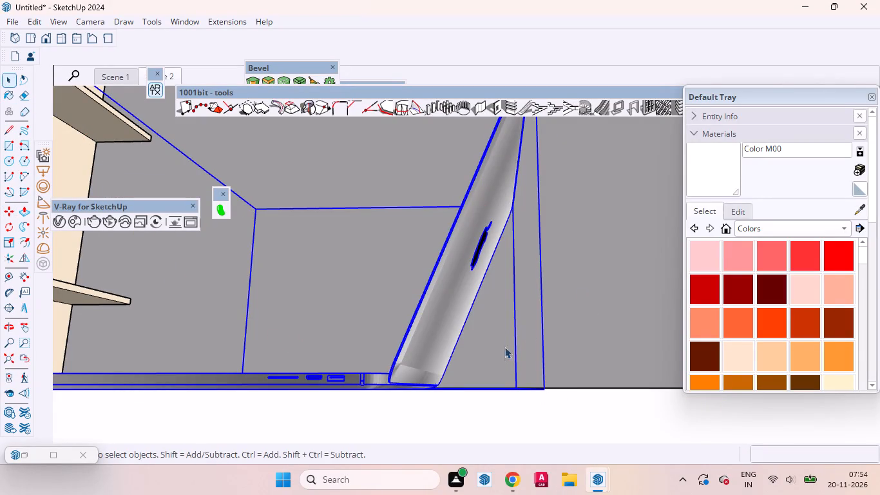
{"action": "scroll", "coordinate": [498, 351], "scroll_direction": "up", "scroll_amount": 4}
{"action": "scroll", "coordinate": [480, 378], "scroll_direction": "down", "scroll_amount": 1}
{"action": "scroll", "coordinate": [482, 380], "scroll_direction": "up", "scroll_amount": 1}
{"action": "scroll", "coordinate": [484, 381], "scroll_direction": "down", "scroll_amount": 2}
{"action": "middle_click_drag", "start_coordinate": [493, 391], "coordinate": [422, 410]}
{"action": "scroll", "coordinate": [573, 376], "scroll_direction": "down", "scroll_amount": 2}
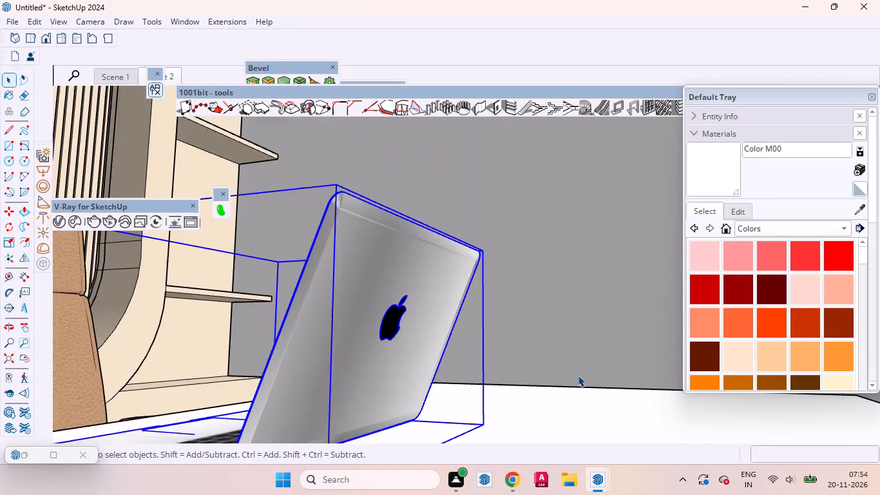
{"action": "scroll", "coordinate": [578, 375], "scroll_direction": "down", "scroll_amount": 4}
{"action": "middle_click_drag", "start_coordinate": [557, 378], "coordinate": [321, 359]}
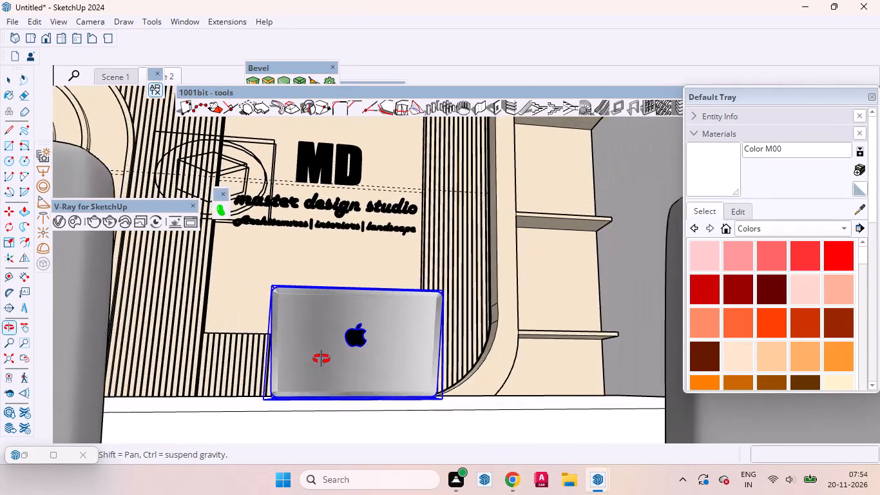
{"action": "middle_click_drag", "start_coordinate": [321, 359], "coordinate": [329, 367]}
{"action": "scroll", "coordinate": [356, 354], "scroll_direction": "up", "scroll_amount": 3}
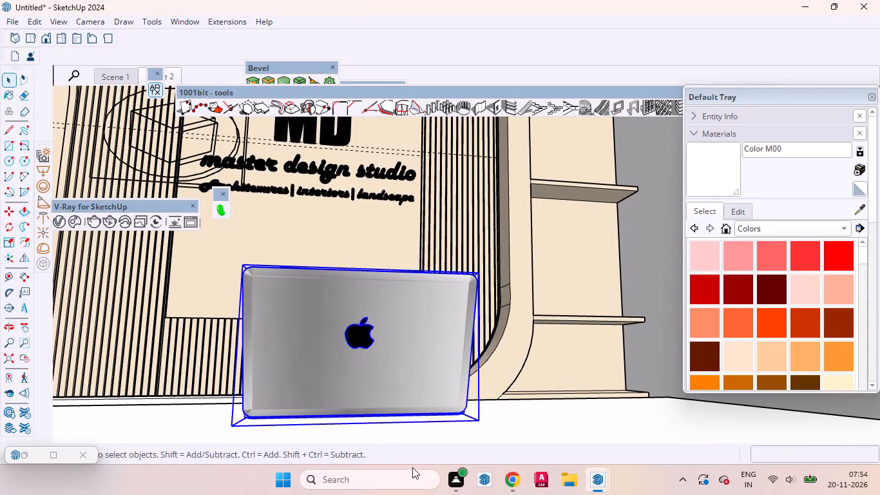
{"action": "left_click", "coordinate": [410, 446]}
{"action": "left_click", "coordinate": [563, 409]}
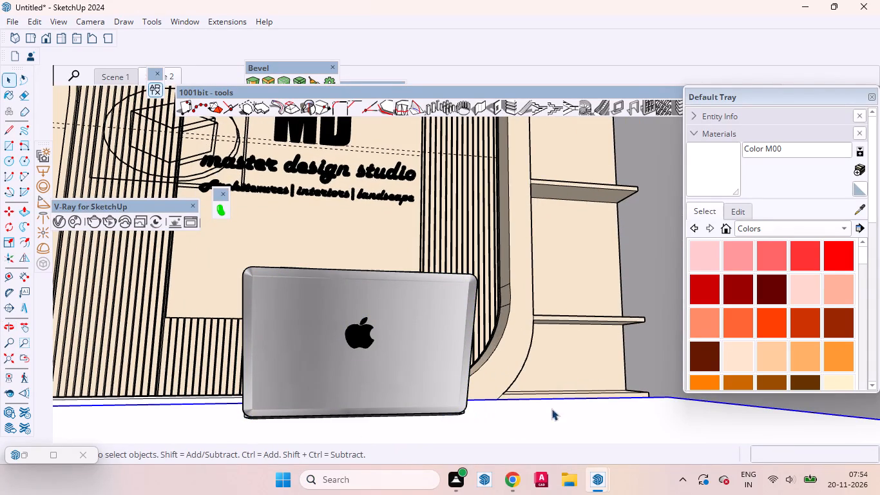
Open 3D Warehouse and look through the "laptop apple" results for another laptop model.
{"action": "left_click", "coordinate": [187, 19]}
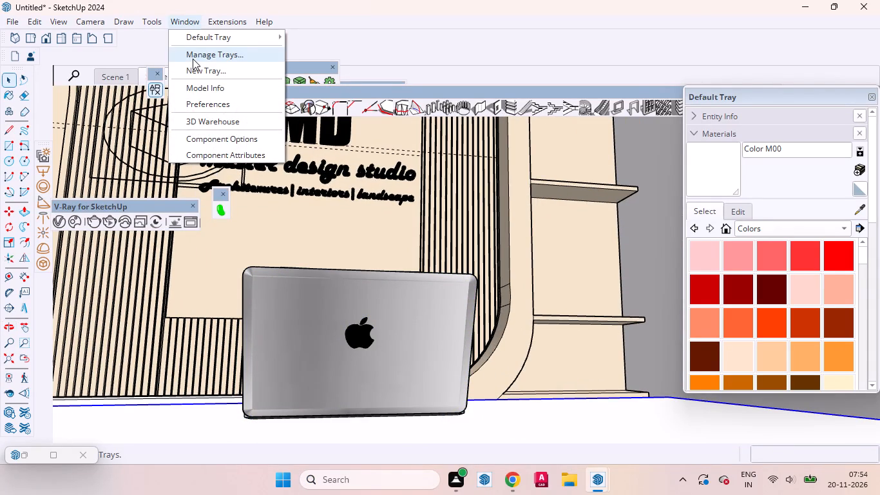
{"action": "left_click", "coordinate": [205, 114]}
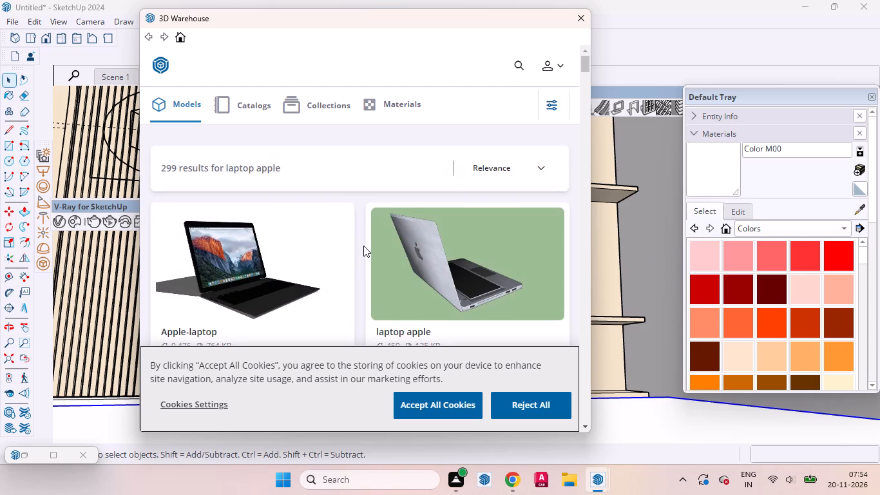
{"action": "scroll", "coordinate": [320, 240], "scroll_direction": "down", "scroll_amount": 1}
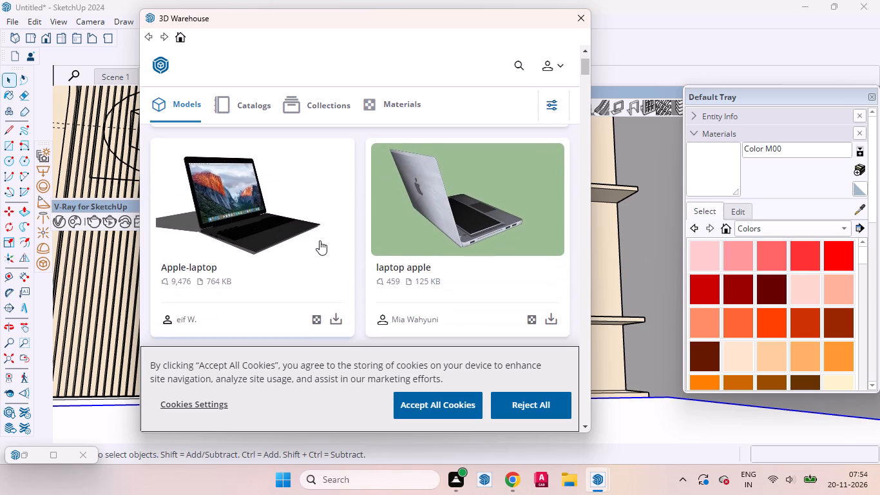
{"action": "scroll", "coordinate": [320, 240], "scroll_direction": "up", "scroll_amount": 2}
{"action": "scroll", "coordinate": [320, 240], "scroll_direction": "down", "scroll_amount": 1}
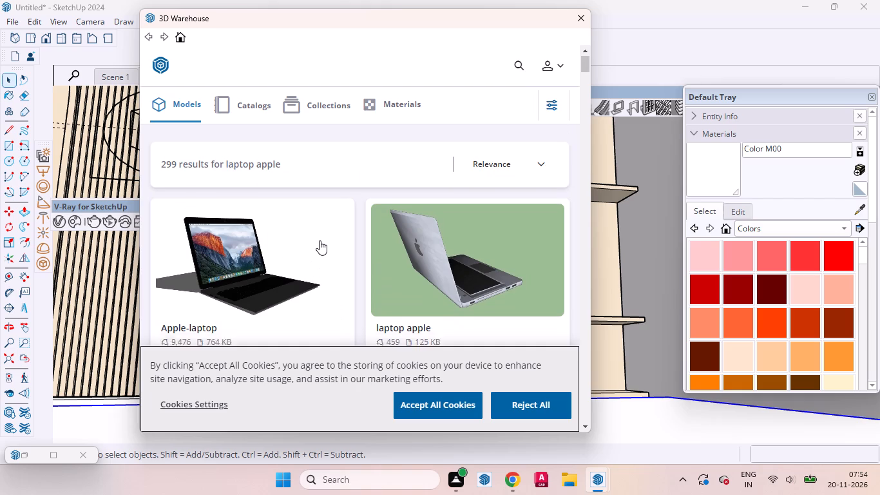
{"action": "scroll", "coordinate": [320, 240], "scroll_direction": "down", "scroll_amount": 3}
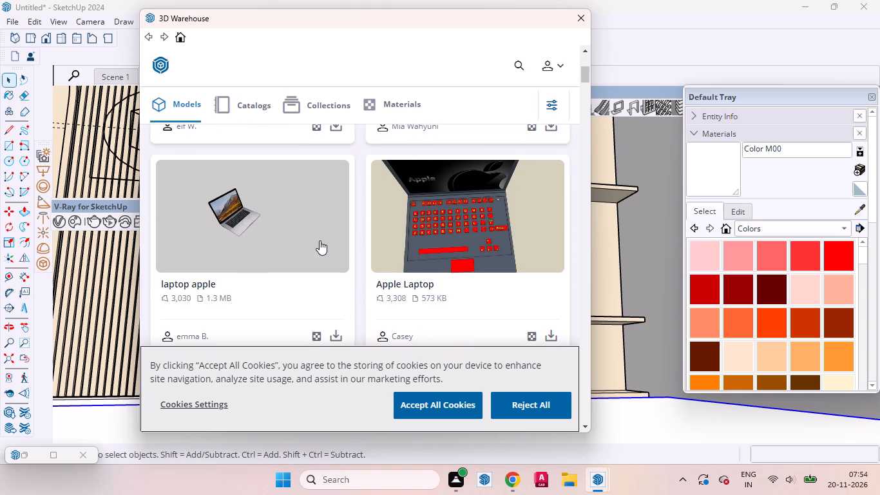
{"action": "scroll", "coordinate": [320, 240], "scroll_direction": "down", "scroll_amount": 1}
{"action": "scroll", "coordinate": [320, 240], "scroll_direction": "up", "scroll_amount": 1}
{"action": "scroll", "coordinate": [320, 240], "scroll_direction": "down", "scroll_amount": 8}
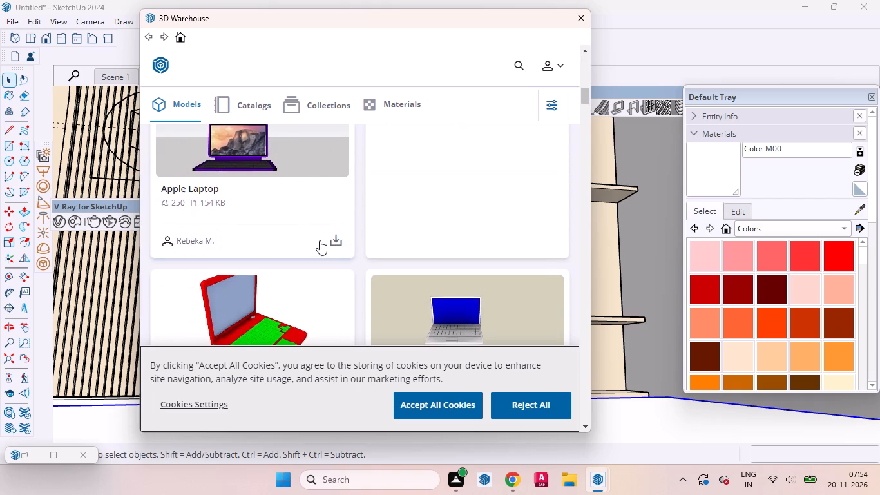
{"action": "scroll", "coordinate": [320, 240], "scroll_direction": "up", "scroll_amount": 14}
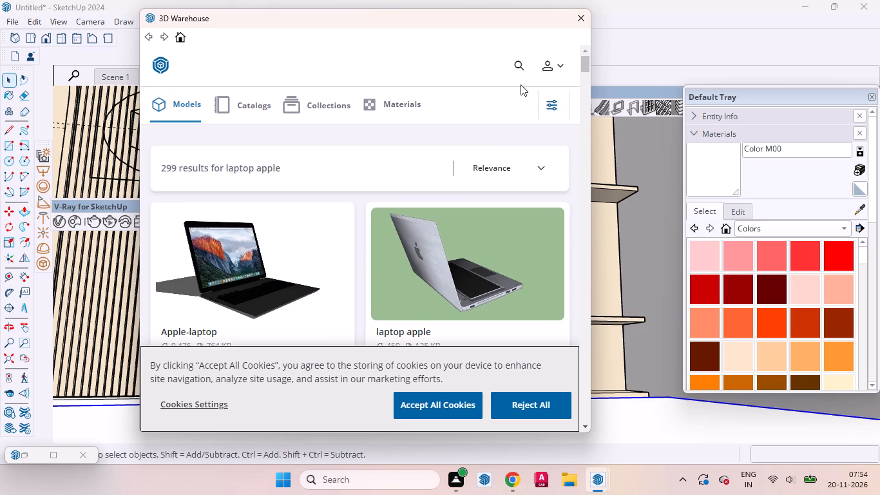
Search 3D Warehouse for "laptop".
{"action": "left_click", "coordinate": [519, 68]}
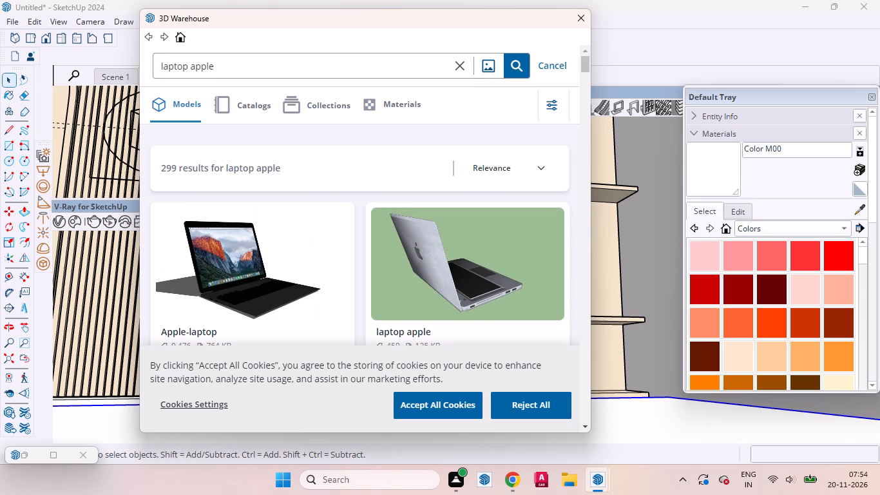
{"action": "left_click", "coordinate": [233, 64]}
{"action": "key", "text": "BackSpace"}
{"action": "key", "text": "BackSpace"}
{"action": "key", "text": "BackSpace"}
{"action": "key", "text": "BackSpace"}
{"action": "key", "text": "BackSpace"}
{"action": "key", "text": "Return"}
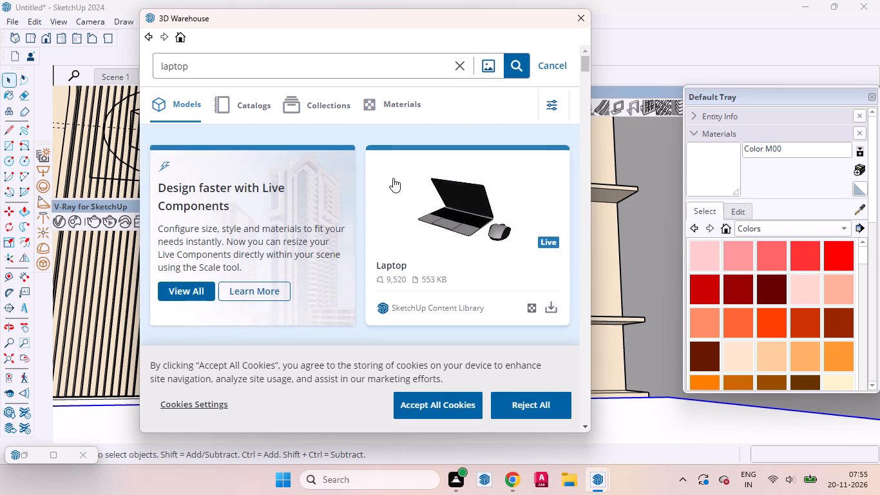
Choose the 1.6 MB black "laptop." model from the search results and load it directly into the model.
{"action": "scroll", "coordinate": [373, 215], "scroll_direction": "down", "scroll_amount": 1}
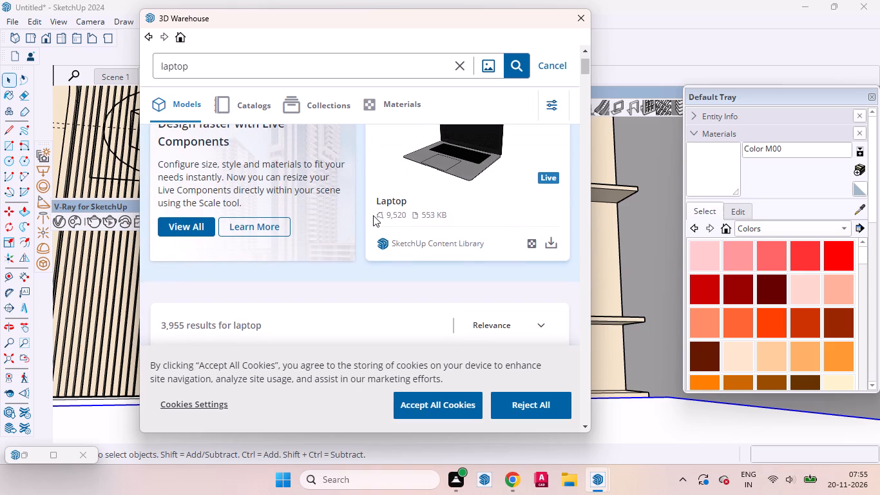
{"action": "scroll", "coordinate": [373, 215], "scroll_direction": "down", "scroll_amount": 4}
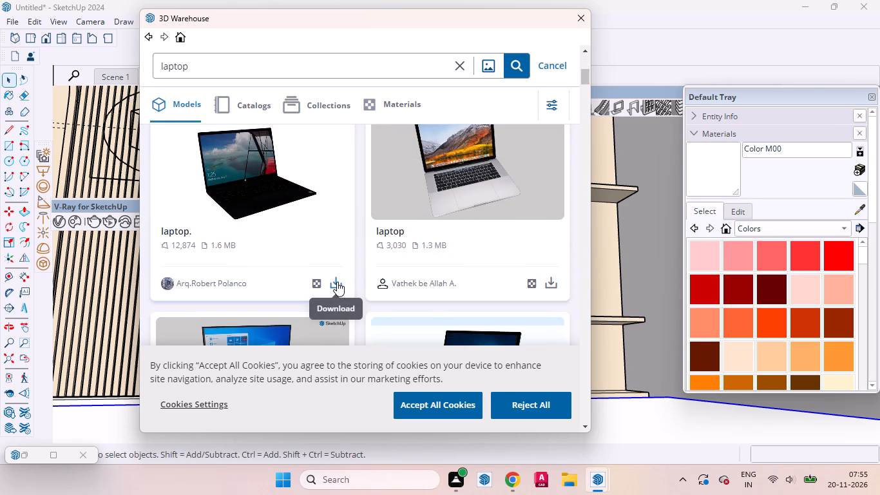
{"action": "scroll", "coordinate": [337, 214], "scroll_direction": "down", "scroll_amount": 2}
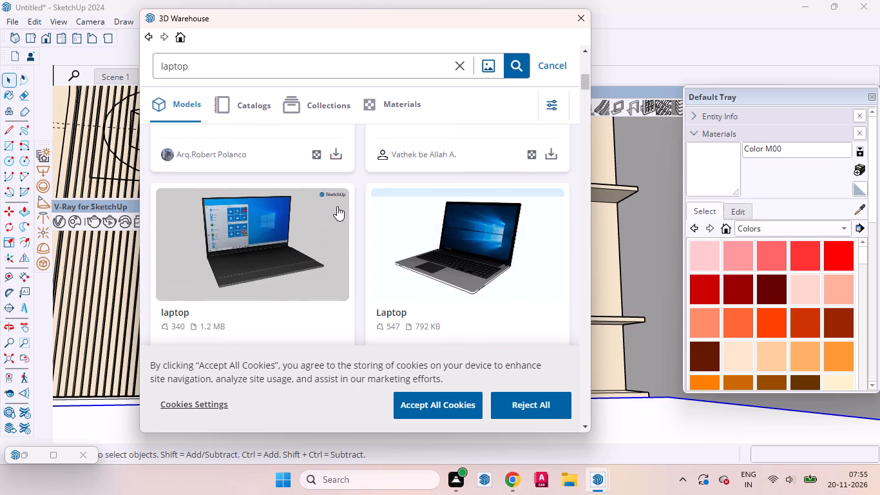
{"action": "scroll", "coordinate": [337, 206], "scroll_direction": "up", "scroll_amount": 1}
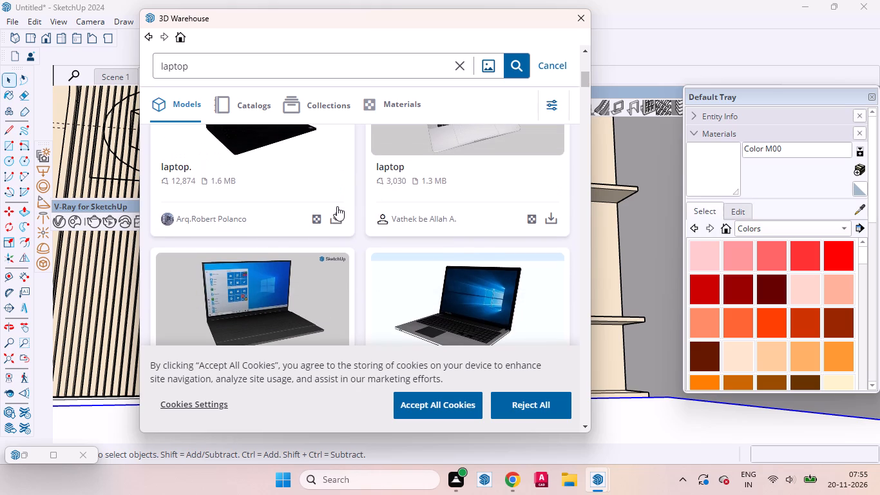
{"action": "left_click", "coordinate": [332, 217]}
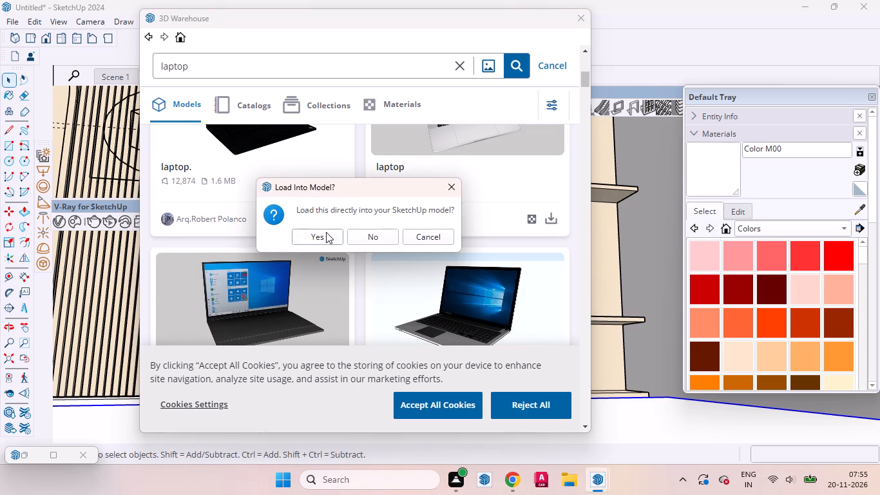
{"action": "left_click", "coordinate": [326, 232]}
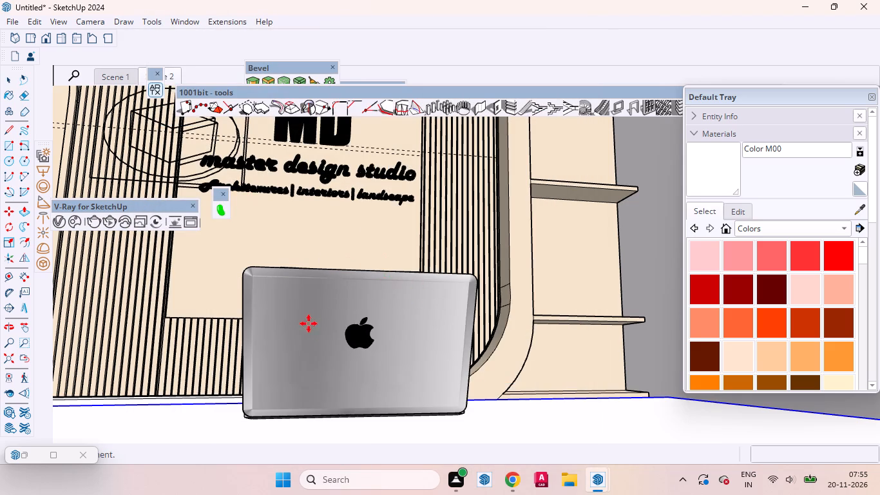
Place the downloaded black laptop on the white desktop beside the Apple laptop, in front of the brown office chair.
{"action": "scroll", "coordinate": [354, 335], "scroll_direction": "down", "scroll_amount": 6}
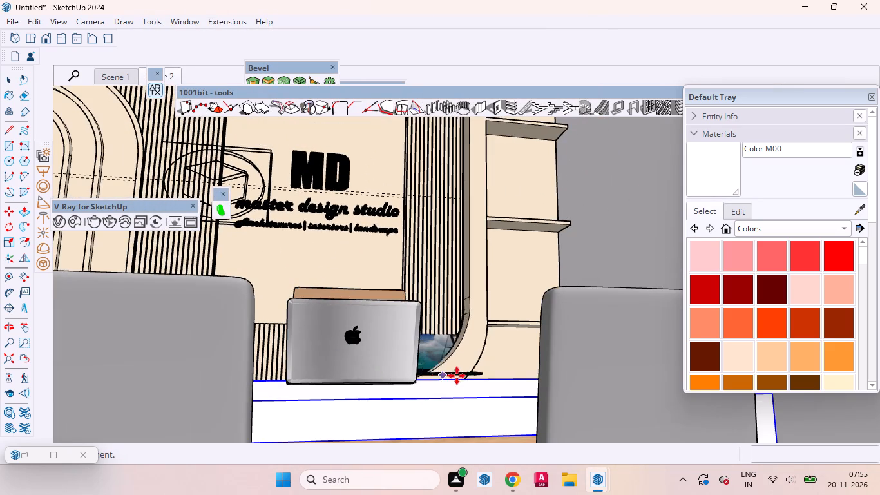
{"action": "scroll", "coordinate": [457, 376], "scroll_direction": "up", "scroll_amount": 3}
{"action": "middle_click_drag", "start_coordinate": [463, 400], "coordinate": [416, 489]}
{"action": "scroll", "coordinate": [454, 328], "scroll_direction": "down", "scroll_amount": 1}
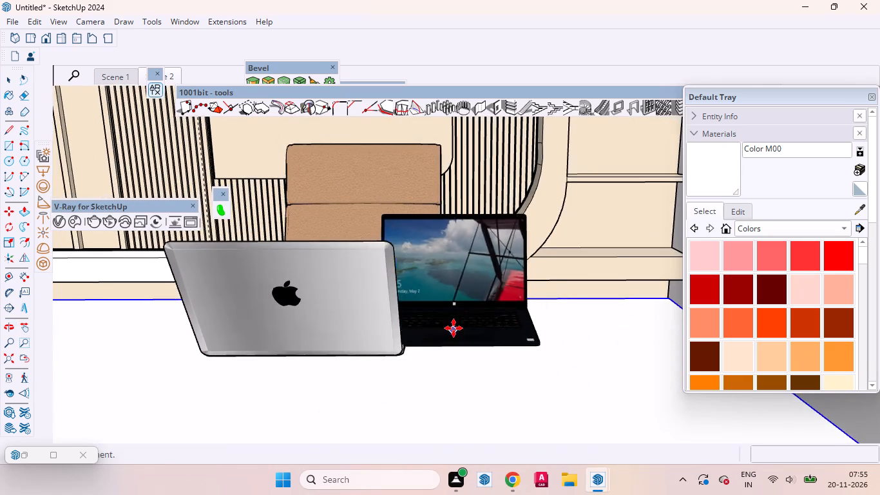
{"action": "scroll", "coordinate": [454, 328], "scroll_direction": "down", "scroll_amount": 9}
{"action": "scroll", "coordinate": [459, 374], "scroll_direction": "up", "scroll_amount": 2}
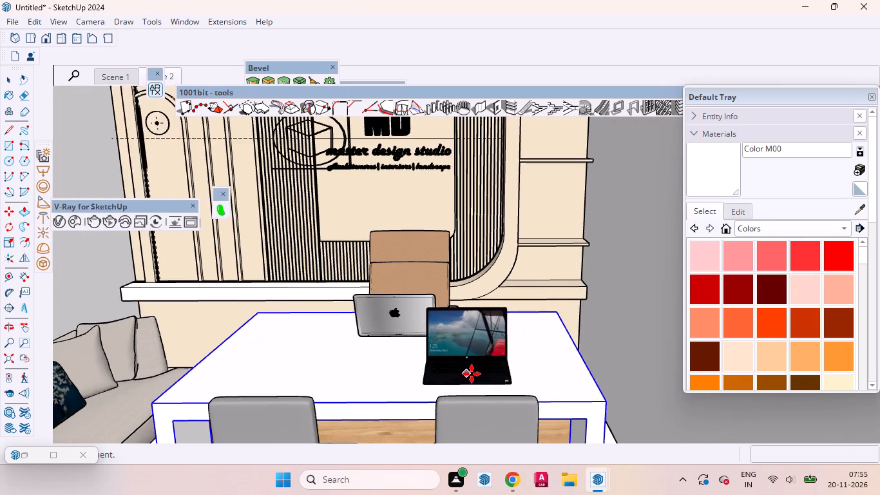
{"action": "scroll", "coordinate": [472, 374], "scroll_direction": "up", "scroll_amount": 1}
{"action": "left_click", "coordinate": [501, 365]}
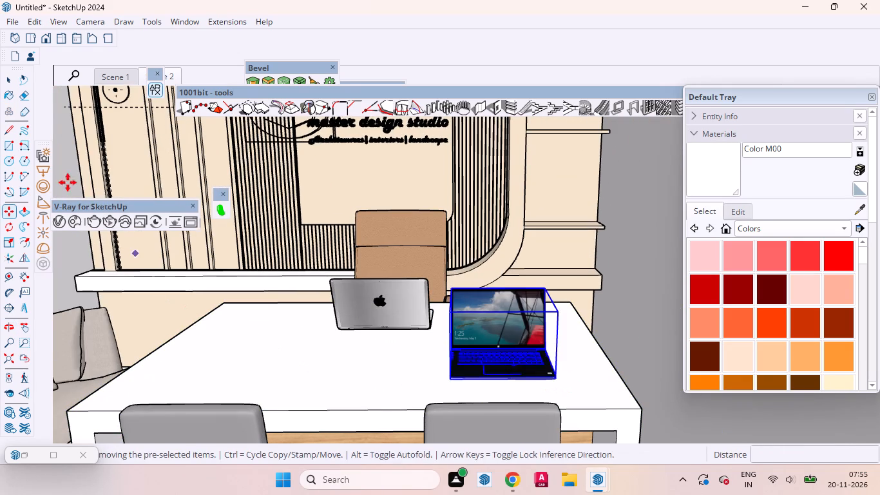
{"action": "left_click", "coordinate": [10, 75]}
Examine the placed black laptop from the front, side and back, and against the whole room.
{"action": "scroll", "coordinate": [577, 334], "scroll_direction": "up", "scroll_amount": 4}
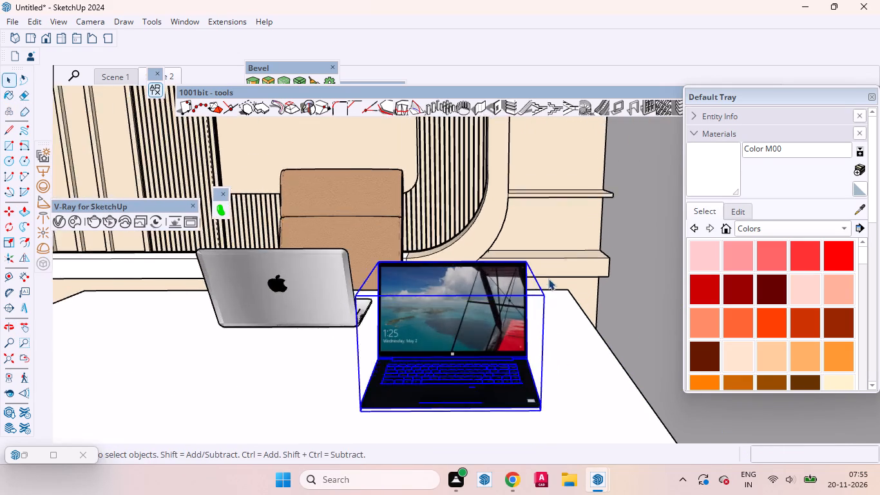
{"action": "scroll", "coordinate": [548, 278], "scroll_direction": "up", "scroll_amount": 5}
{"action": "middle_click_drag", "start_coordinate": [426, 246], "coordinate": [0, 263]}
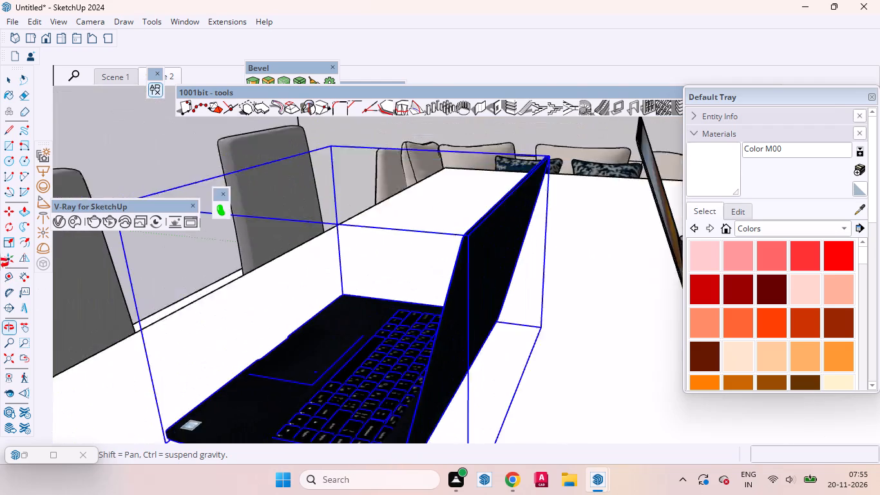
{"action": "middle_click_drag", "start_coordinate": [0, 263], "coordinate": [0, 235]}
{"action": "middle_click_drag", "start_coordinate": [467, 323], "coordinate": [265, 284]}
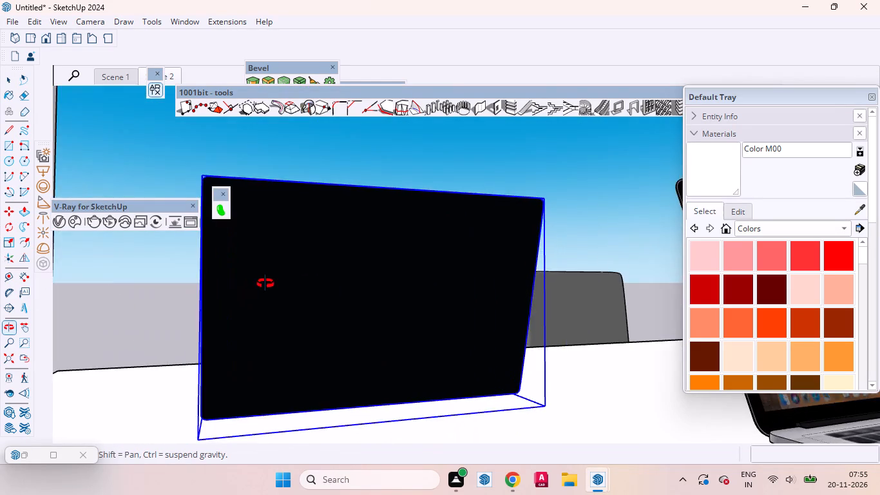
{"action": "middle_click_drag", "start_coordinate": [265, 284], "coordinate": [658, 383]}
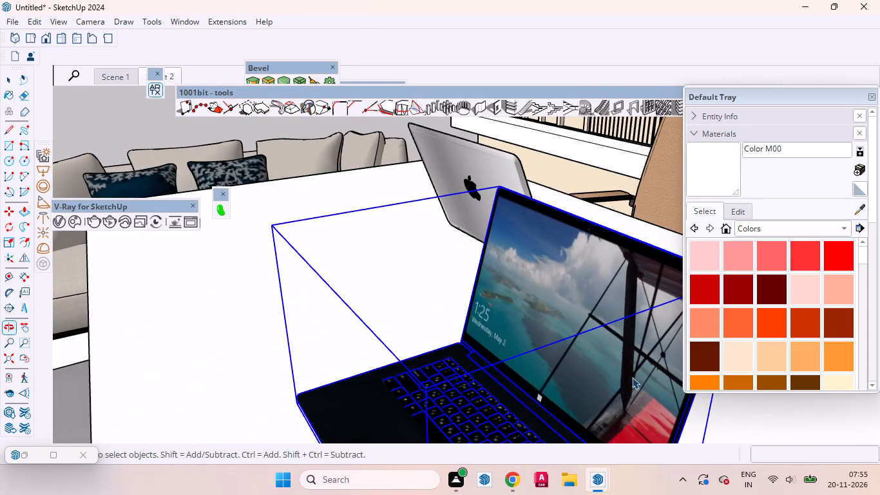
{"action": "scroll", "coordinate": [499, 334], "scroll_direction": "down", "scroll_amount": 12}
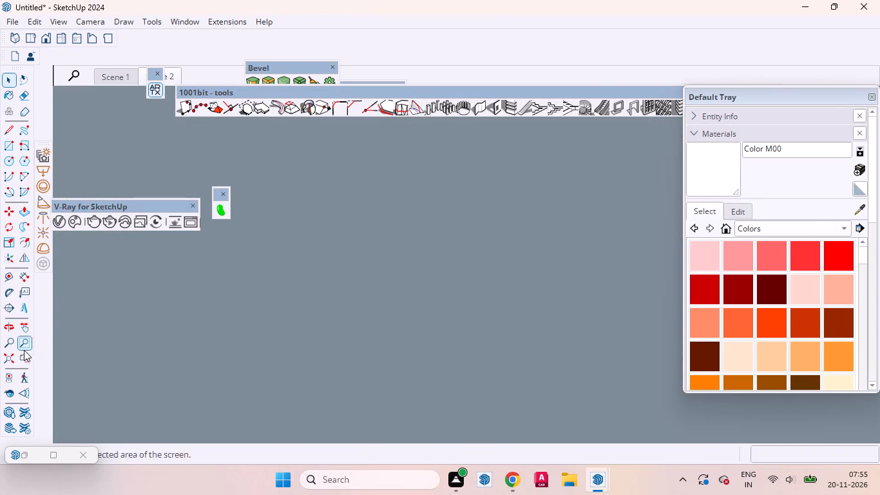
{"action": "left_click", "coordinate": [23, 353]}
{"action": "middle_click_drag", "start_coordinate": [325, 349], "coordinate": [483, 336]}
{"action": "scroll", "coordinate": [448, 333], "scroll_direction": "down", "scroll_amount": 2}
{"action": "scroll", "coordinate": [448, 333], "scroll_direction": "up", "scroll_amount": 1}
{"action": "scroll", "coordinate": [447, 333], "scroll_direction": "down", "scroll_amount": 8}
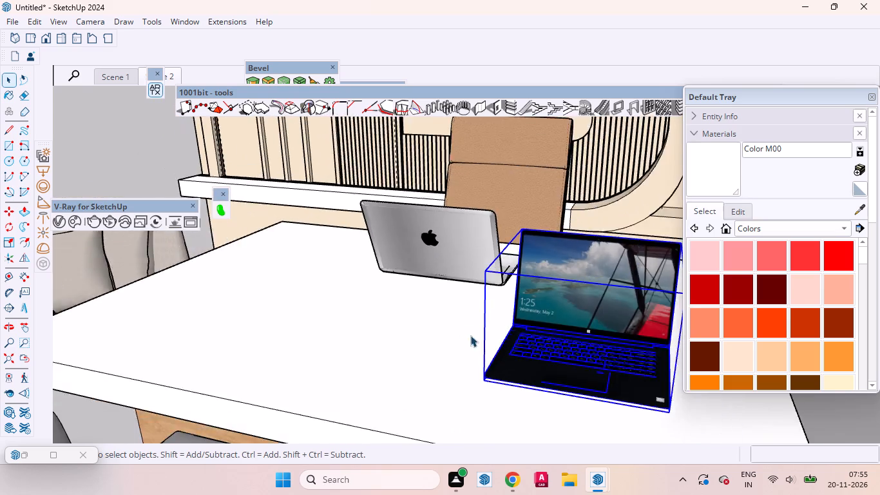
{"action": "scroll", "coordinate": [470, 335], "scroll_direction": "down", "scroll_amount": 20}
{"action": "scroll", "coordinate": [470, 335], "scroll_direction": "down", "scroll_amount": 6}
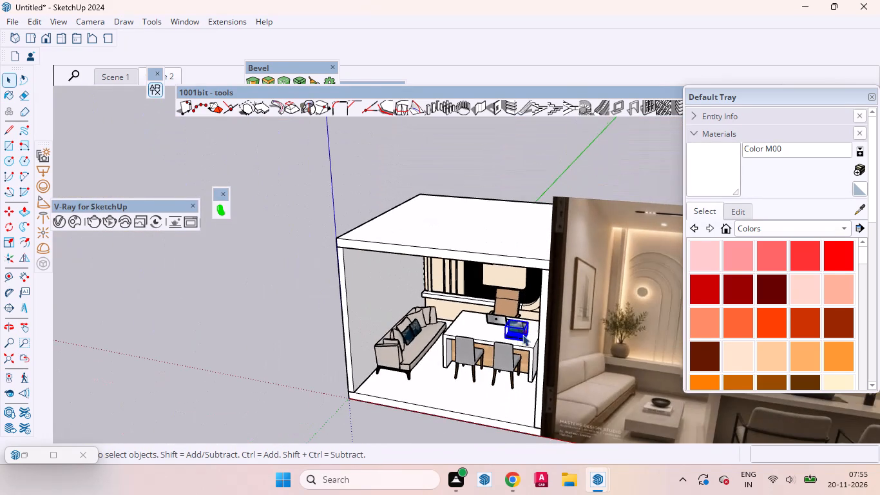
Delete the black laptop from the white desktop, keeping the Apple laptop.
{"action": "left_click", "coordinate": [206, 333]}
{"action": "scroll", "coordinate": [513, 355], "scroll_direction": "up", "scroll_amount": 4}
{"action": "middle_click_drag", "start_coordinate": [512, 354], "coordinate": [582, 368]}
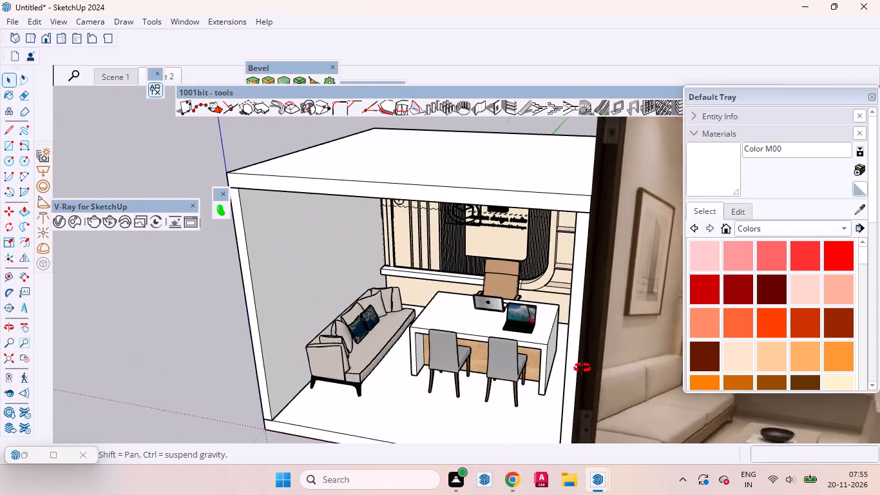
{"action": "middle_click_drag", "start_coordinate": [582, 368], "coordinate": [605, 371]}
{"action": "scroll", "coordinate": [555, 330], "scroll_direction": "up", "scroll_amount": 7}
{"action": "left_click", "coordinate": [531, 311]}
{"action": "scroll", "coordinate": [540, 313], "scroll_direction": "up", "scroll_amount": 2}
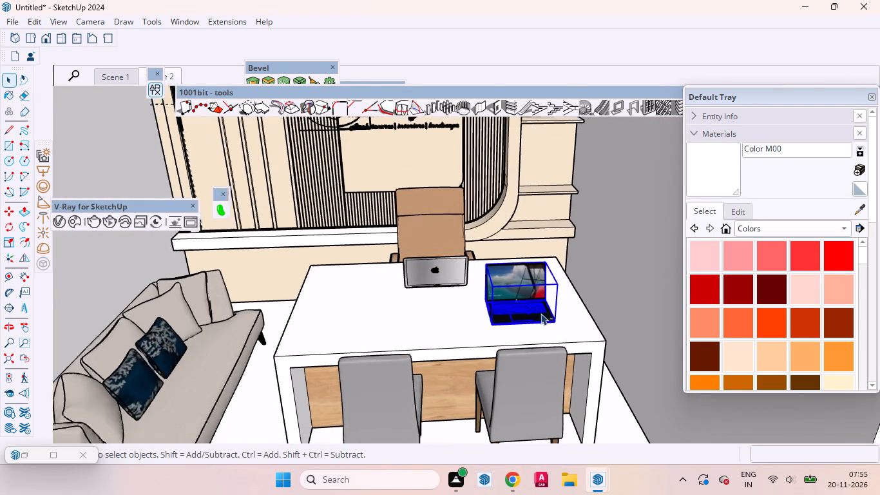
{"action": "scroll", "coordinate": [540, 313], "scroll_direction": "up", "scroll_amount": 5}
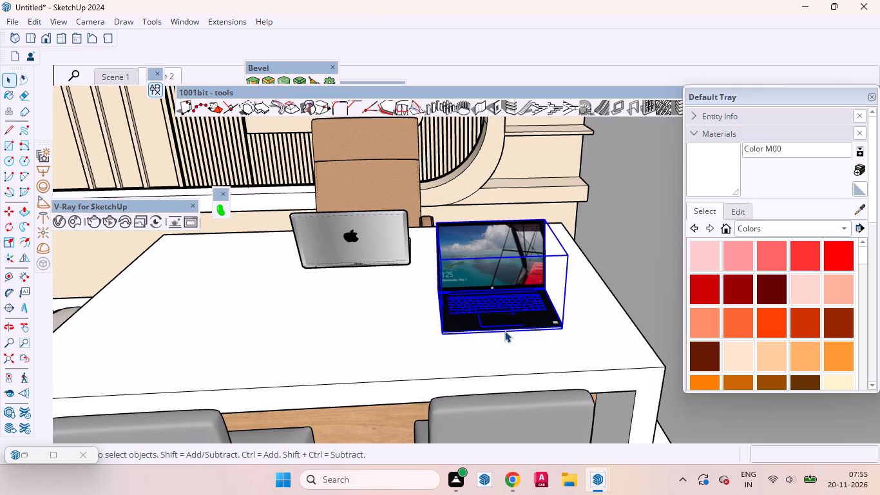
{"action": "key", "text": "m"}
{"action": "key", "text": "Delete"}
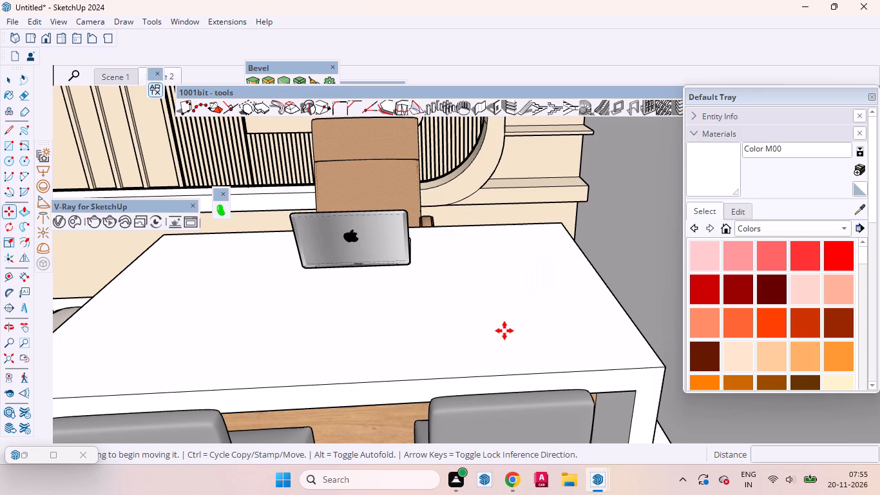
{"action": "key", "text": "space"}
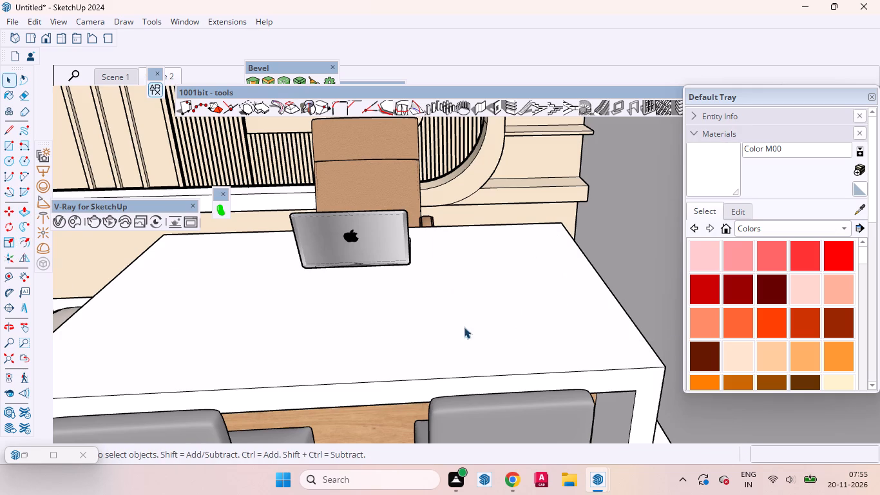
Return to the Scene 2 view and open the room shell for editing at the grey side wall beside the shelves.
{"action": "scroll", "coordinate": [468, 324], "scroll_direction": "down", "scroll_amount": 7}
{"action": "scroll", "coordinate": [492, 301], "scroll_direction": "up", "scroll_amount": 1}
{"action": "scroll", "coordinate": [493, 301], "scroll_direction": "down", "scroll_amount": 1}
{"action": "middle_click_drag", "start_coordinate": [415, 330], "coordinate": [417, 297]}
{"action": "scroll", "coordinate": [413, 286], "scroll_direction": "up", "scroll_amount": 3}
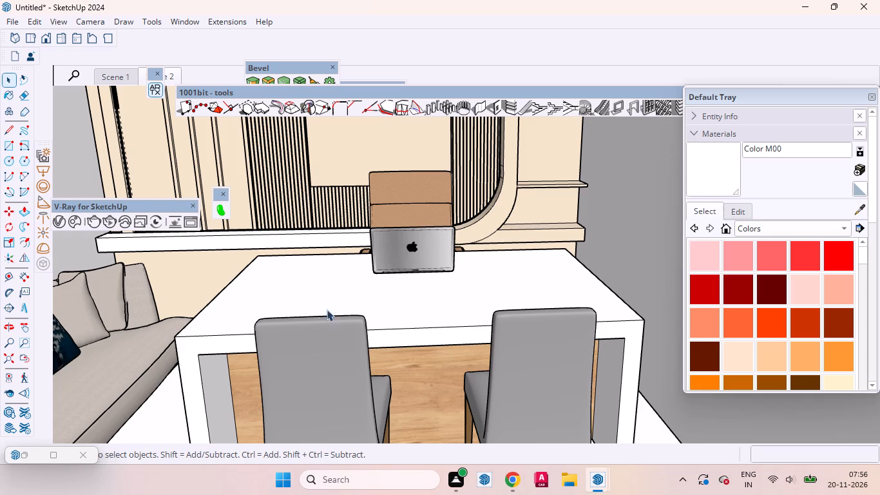
{"action": "scroll", "coordinate": [329, 306], "scroll_direction": "down", "scroll_amount": 12}
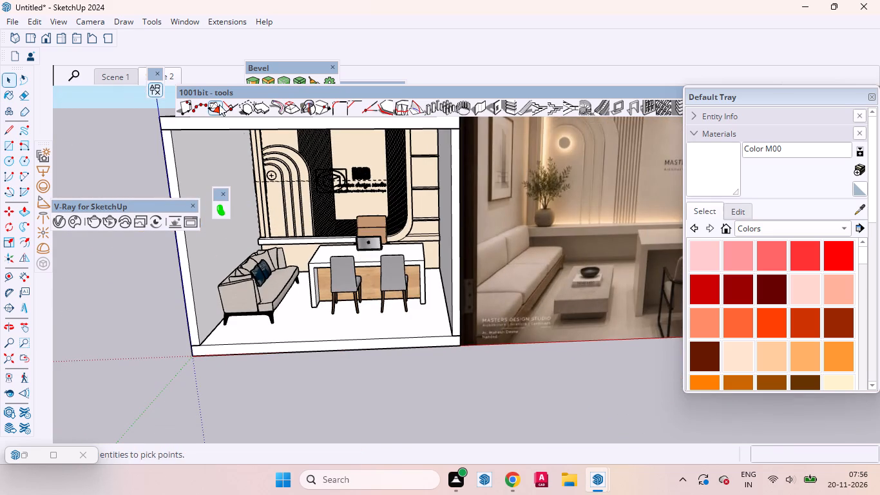
{"action": "left_click", "coordinate": [142, 80]}
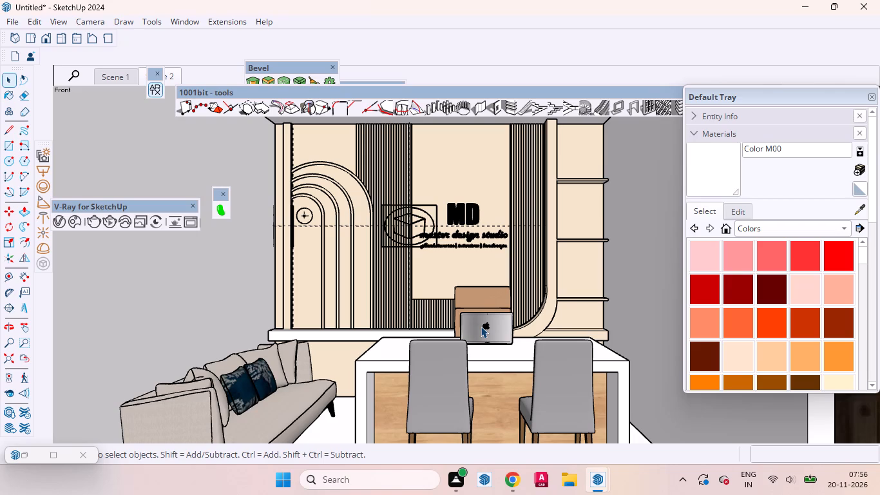
{"action": "scroll", "coordinate": [590, 173], "scroll_direction": "up", "scroll_amount": 3}
{"action": "left_click", "coordinate": [595, 220]}
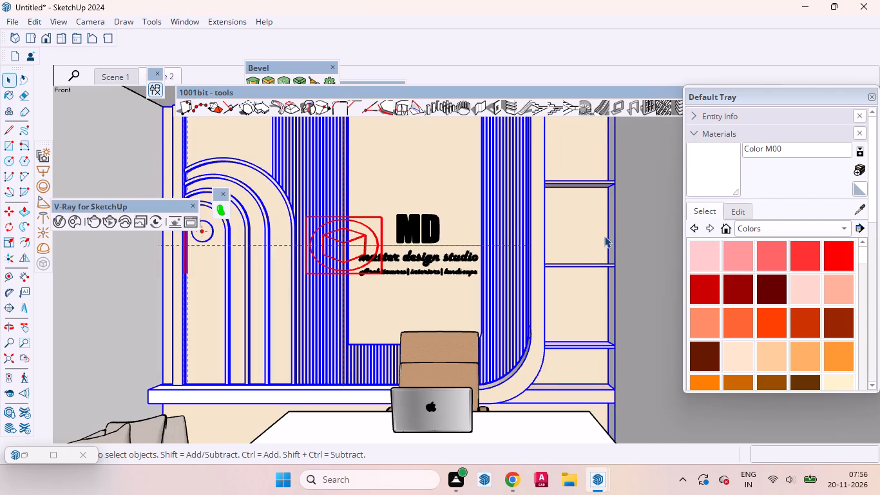
{"action": "scroll", "coordinate": [620, 215], "scroll_direction": "up", "scroll_amount": 6}
{"action": "triple_click", "coordinate": [646, 250]}
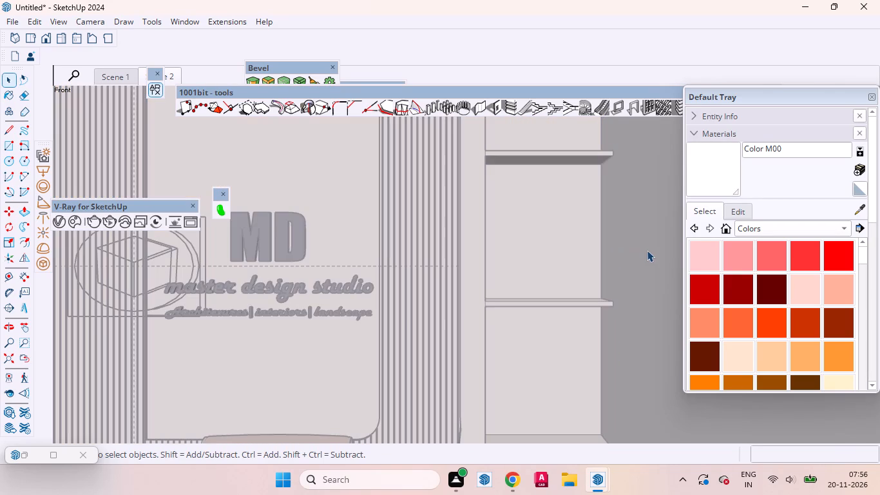
{"action": "middle_click_drag", "start_coordinate": [583, 266], "coordinate": [711, 309]}
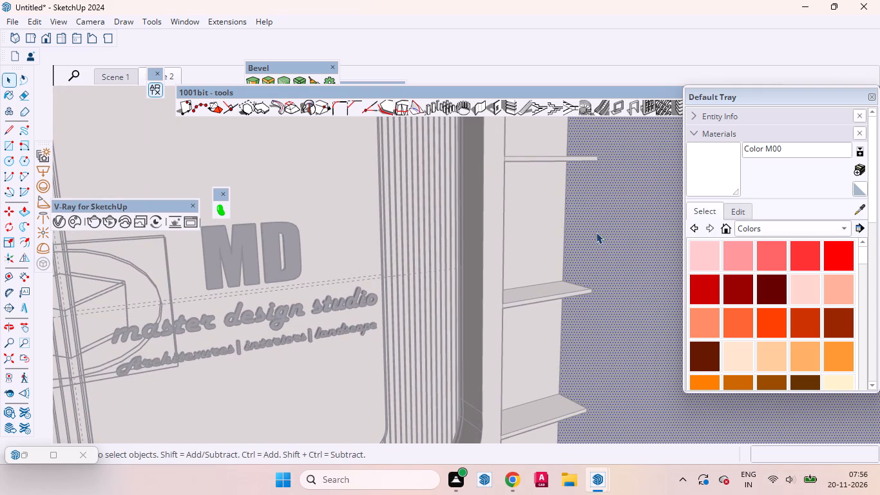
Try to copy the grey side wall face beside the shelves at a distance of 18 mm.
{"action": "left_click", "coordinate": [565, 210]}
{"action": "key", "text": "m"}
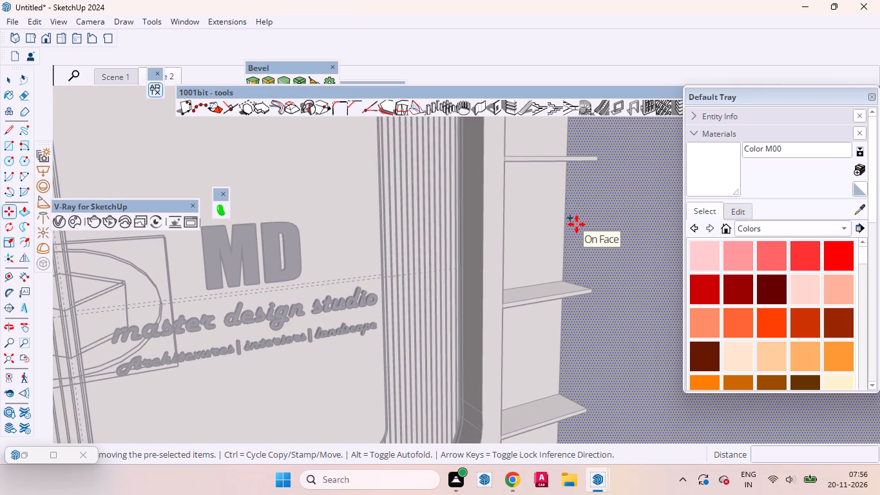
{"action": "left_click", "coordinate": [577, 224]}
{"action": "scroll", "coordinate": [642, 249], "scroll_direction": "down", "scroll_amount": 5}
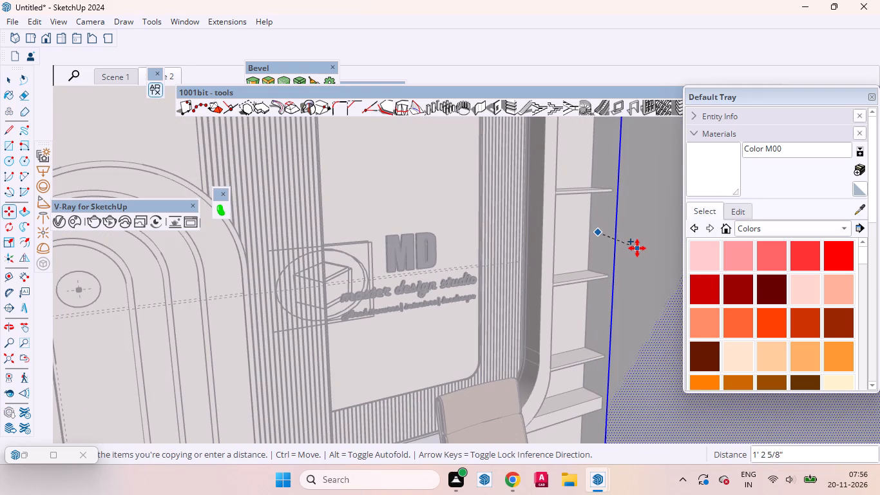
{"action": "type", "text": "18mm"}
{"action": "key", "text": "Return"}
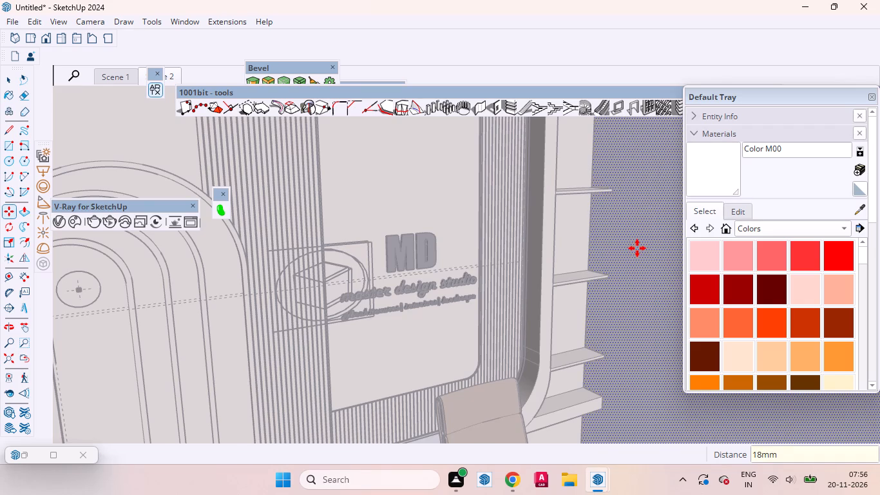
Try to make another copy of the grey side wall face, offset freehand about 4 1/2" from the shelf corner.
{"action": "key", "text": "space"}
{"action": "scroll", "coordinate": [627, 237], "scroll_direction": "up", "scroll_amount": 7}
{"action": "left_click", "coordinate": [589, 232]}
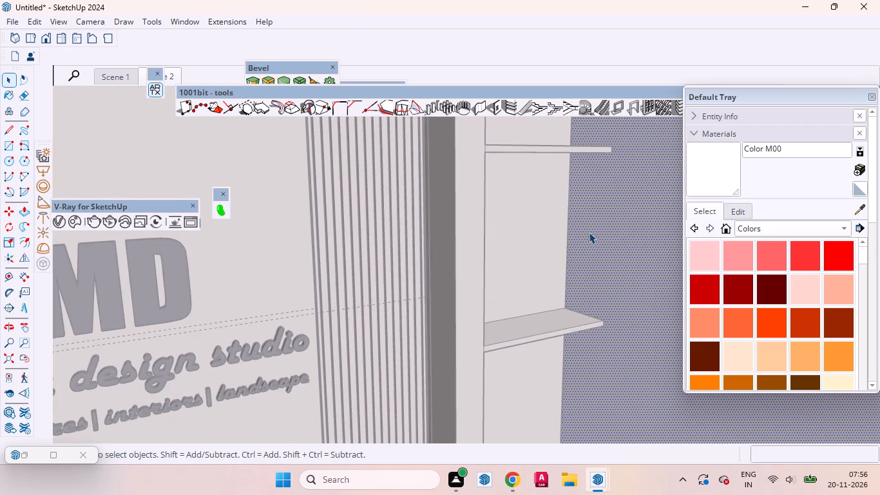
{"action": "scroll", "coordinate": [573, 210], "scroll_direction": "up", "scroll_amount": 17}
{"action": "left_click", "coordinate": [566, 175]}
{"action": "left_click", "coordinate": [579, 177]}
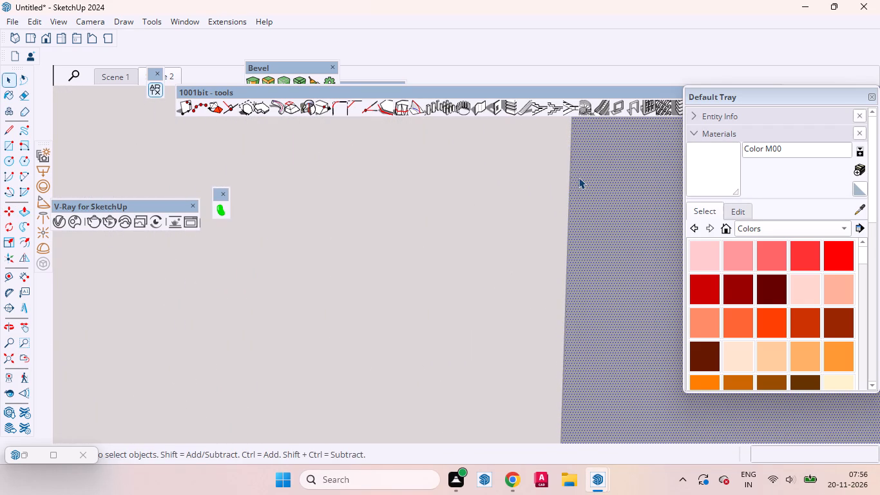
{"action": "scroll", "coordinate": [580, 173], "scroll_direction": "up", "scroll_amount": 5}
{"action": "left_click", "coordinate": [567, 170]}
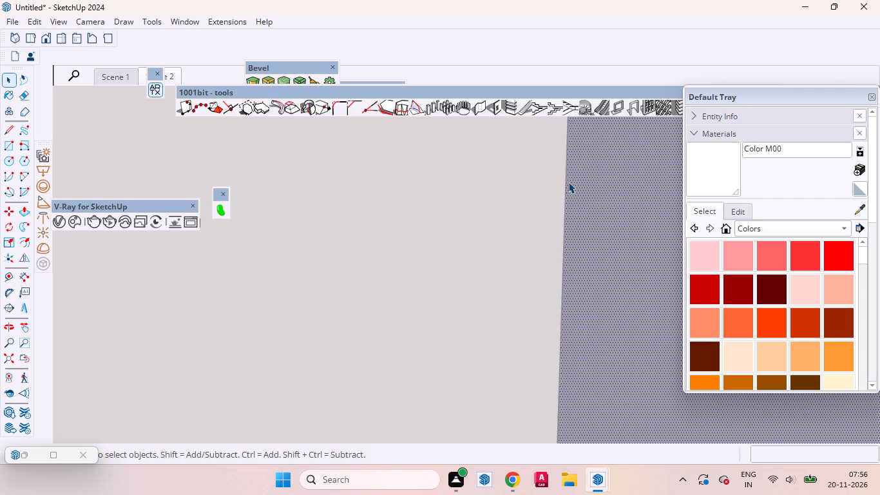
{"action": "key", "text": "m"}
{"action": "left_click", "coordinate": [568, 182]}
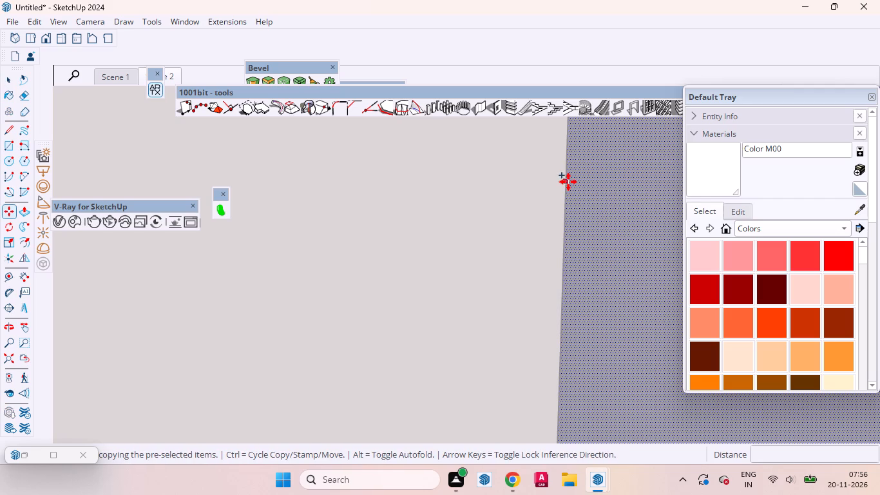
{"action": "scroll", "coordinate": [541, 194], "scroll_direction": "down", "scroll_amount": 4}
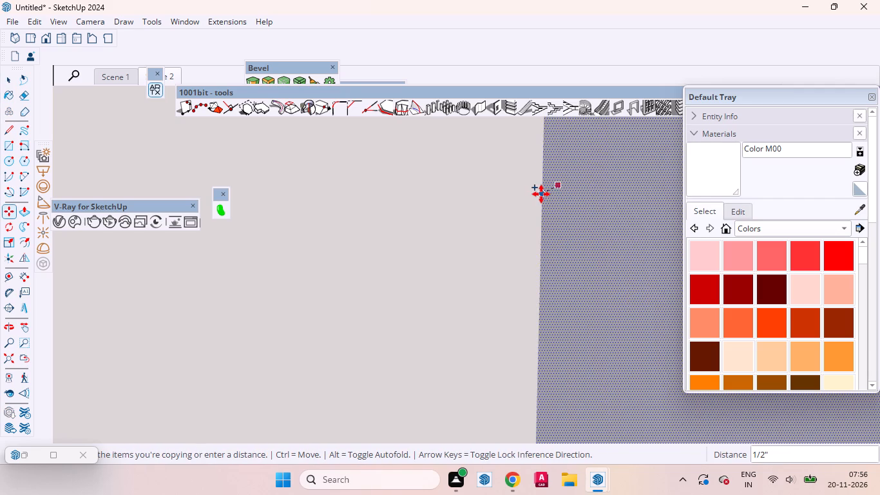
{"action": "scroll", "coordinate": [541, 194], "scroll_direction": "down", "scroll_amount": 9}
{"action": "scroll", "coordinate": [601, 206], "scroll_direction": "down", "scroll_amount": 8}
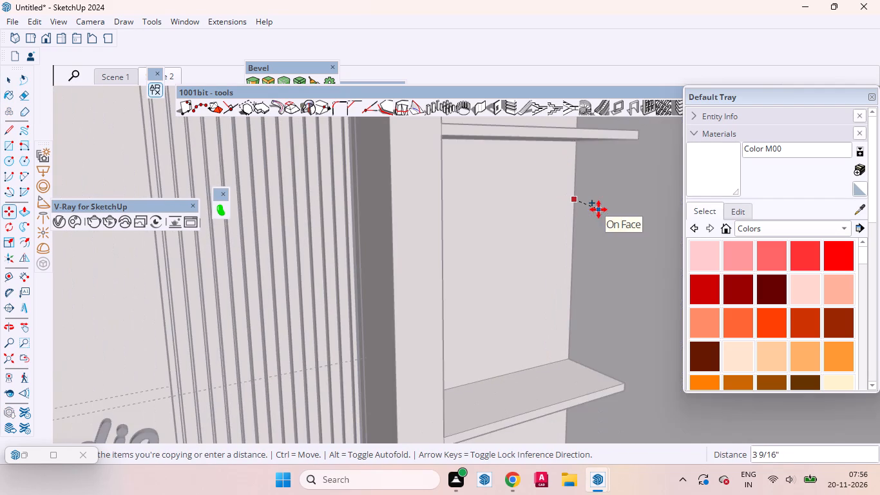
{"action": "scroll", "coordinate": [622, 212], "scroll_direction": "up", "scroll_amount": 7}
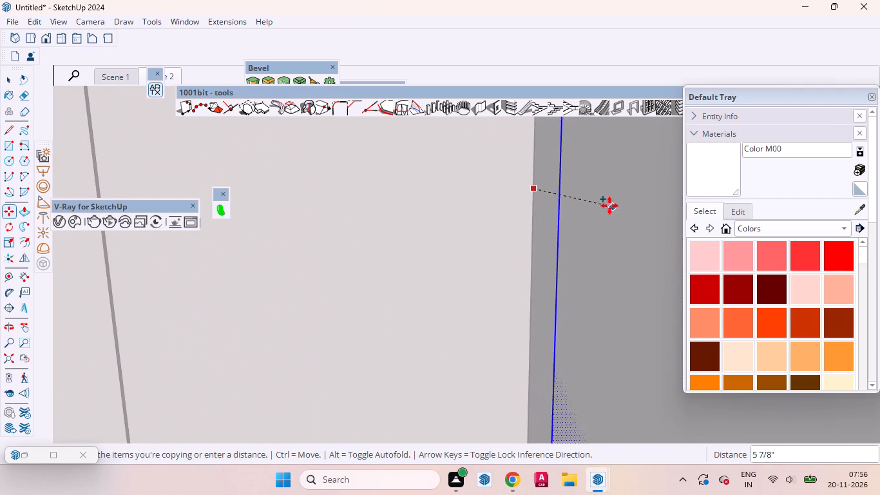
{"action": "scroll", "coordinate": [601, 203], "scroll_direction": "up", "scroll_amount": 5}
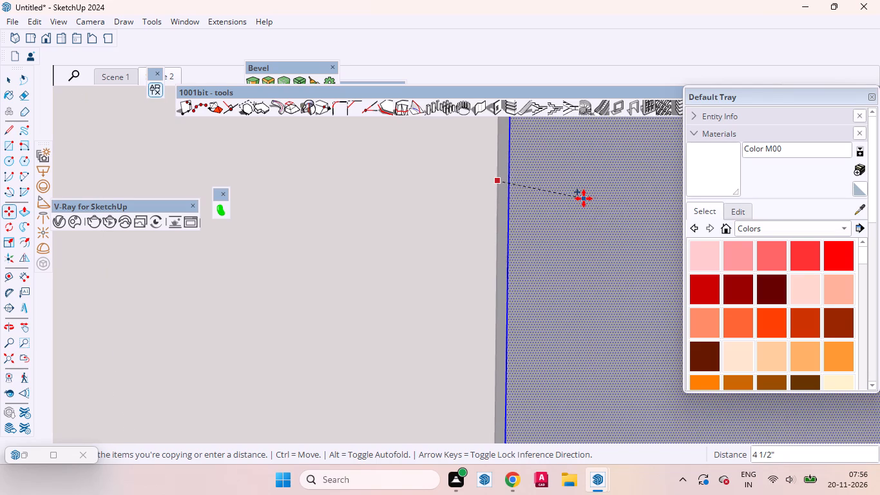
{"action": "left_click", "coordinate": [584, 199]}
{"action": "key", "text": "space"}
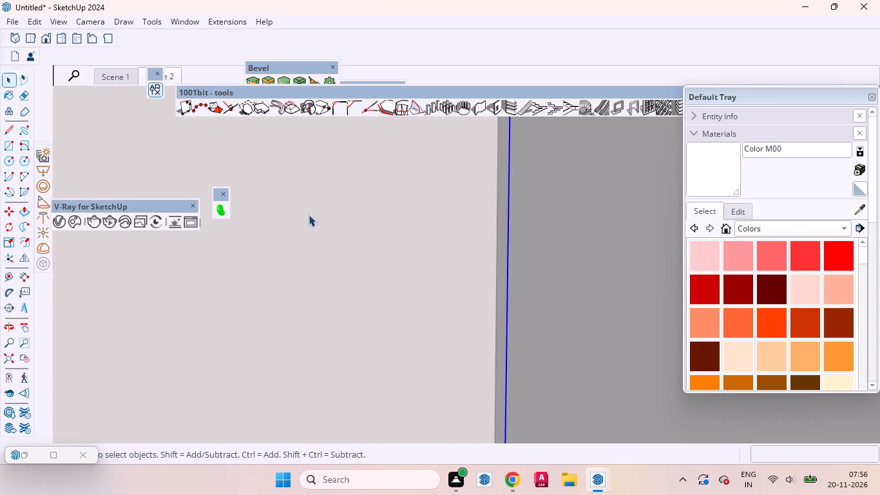
Examine the narrow strip between the copied and original side wall faces, along the shelf edge and the ceiling corner.
{"action": "middle_click_drag", "start_coordinate": [346, 193], "coordinate": [502, 191]}
{"action": "scroll", "coordinate": [502, 191], "scroll_direction": "up", "scroll_amount": 1}
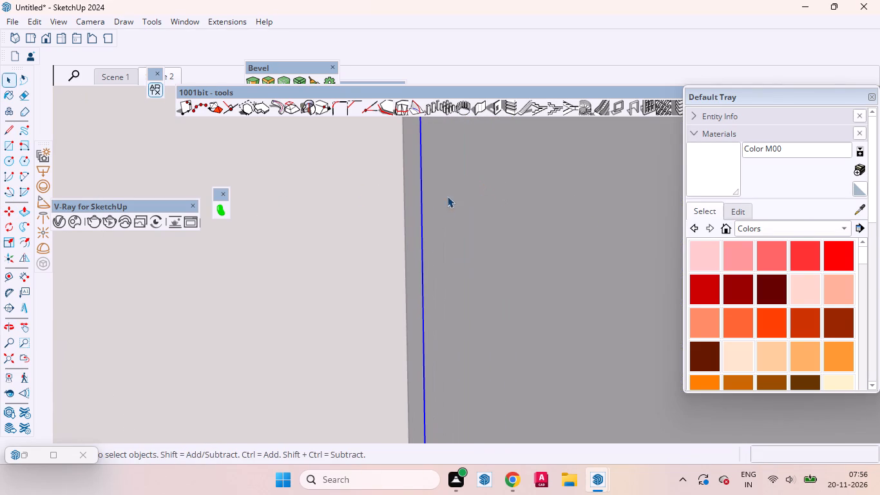
{"action": "left_click", "coordinate": [417, 197]}
{"action": "scroll", "coordinate": [405, 250], "scroll_direction": "down", "scroll_amount": 8}
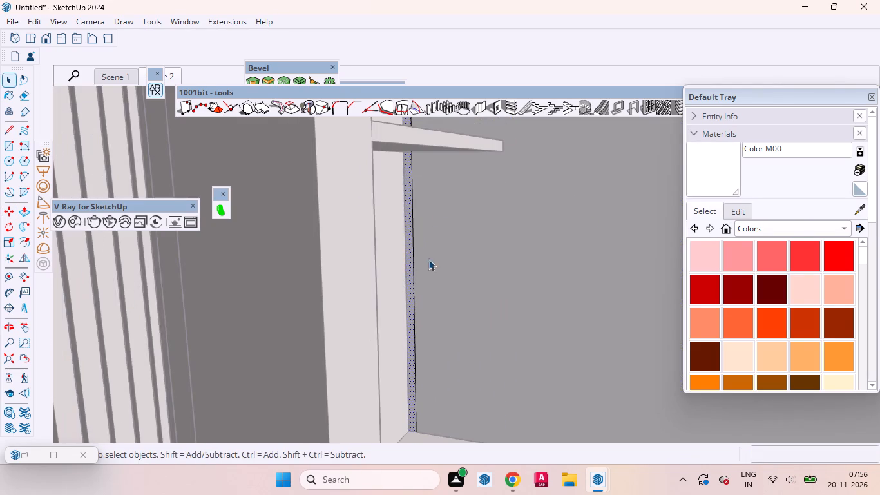
{"action": "middle_click_drag", "start_coordinate": [424, 257], "coordinate": [397, 257]}
{"action": "scroll", "coordinate": [410, 253], "scroll_direction": "up", "scroll_amount": 6}
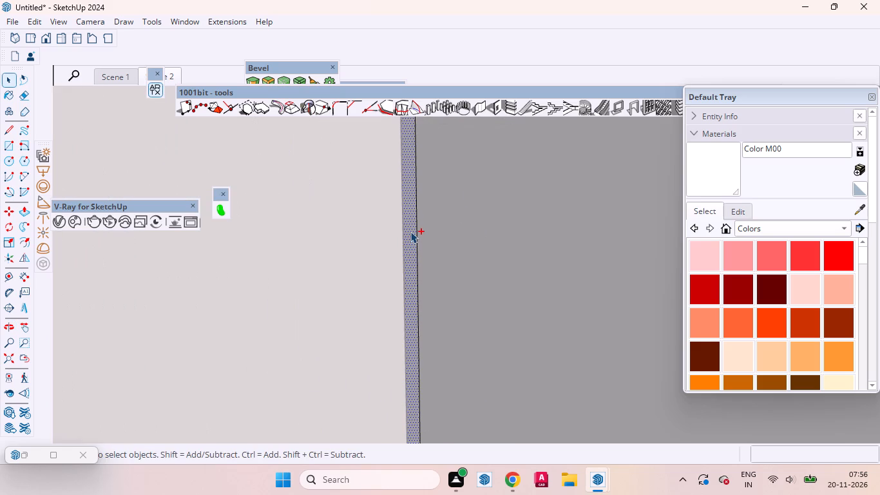
{"action": "double_click", "coordinate": [410, 231], "text": "ctrl"}
{"action": "double_click", "coordinate": [408, 231]}
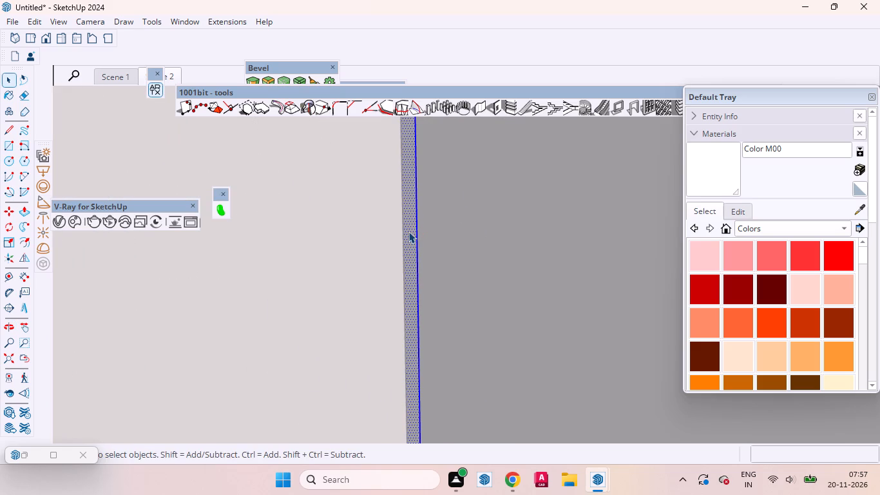
{"action": "scroll", "coordinate": [406, 271], "scroll_direction": "down", "scroll_amount": 4}
{"action": "middle_click_drag", "start_coordinate": [446, 272], "coordinate": [391, 278]}
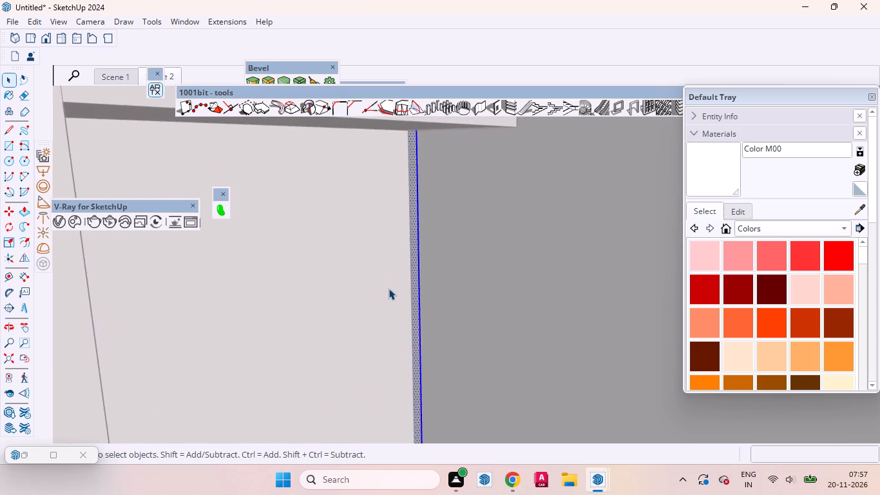
{"action": "scroll", "coordinate": [387, 291], "scroll_direction": "down", "scroll_amount": 15}
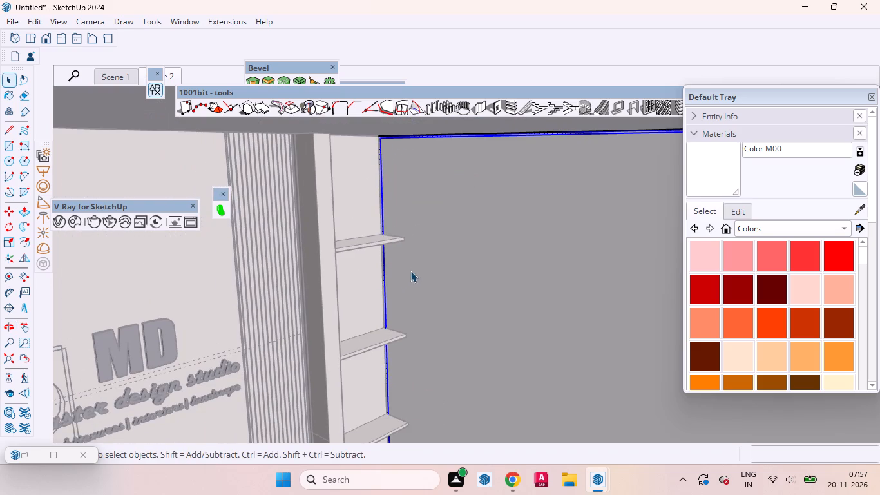
{"action": "middle_click_drag", "start_coordinate": [390, 255], "coordinate": [347, 235]}
{"action": "scroll", "coordinate": [393, 239], "scroll_direction": "down", "scroll_amount": 4}
{"action": "scroll", "coordinate": [401, 196], "scroll_direction": "up", "scroll_amount": 11}
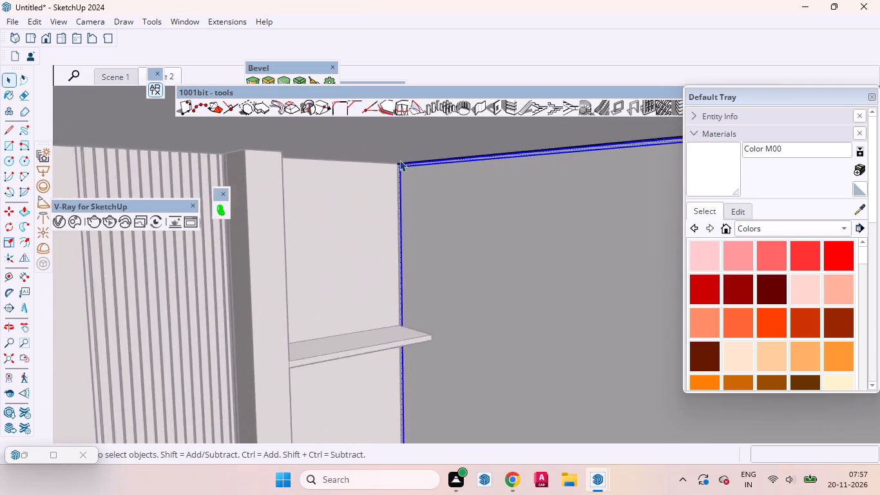
{"action": "scroll", "coordinate": [399, 160], "scroll_direction": "up", "scroll_amount": 17}
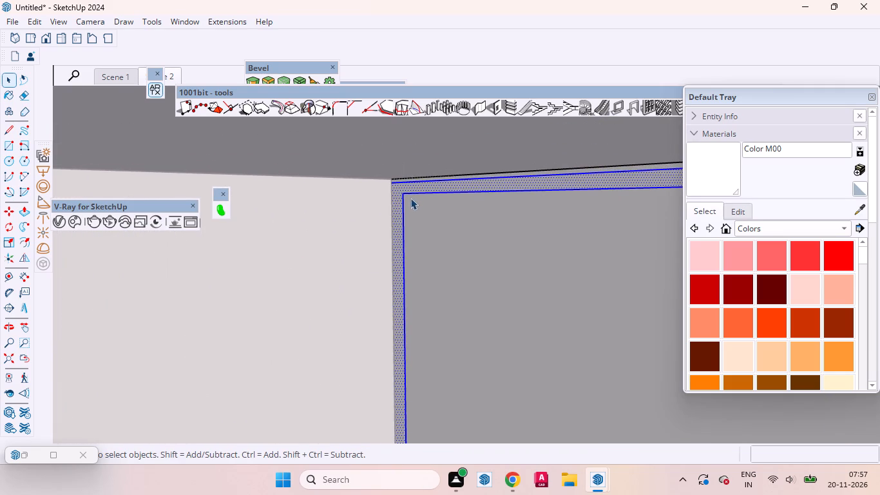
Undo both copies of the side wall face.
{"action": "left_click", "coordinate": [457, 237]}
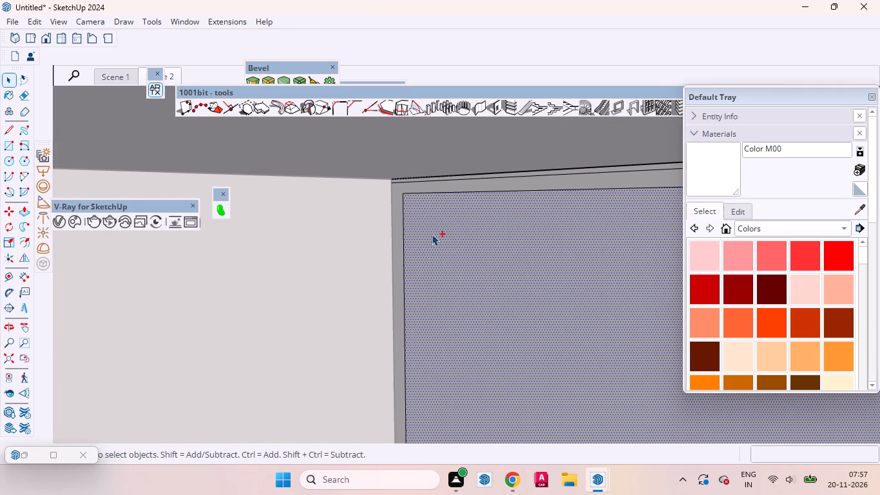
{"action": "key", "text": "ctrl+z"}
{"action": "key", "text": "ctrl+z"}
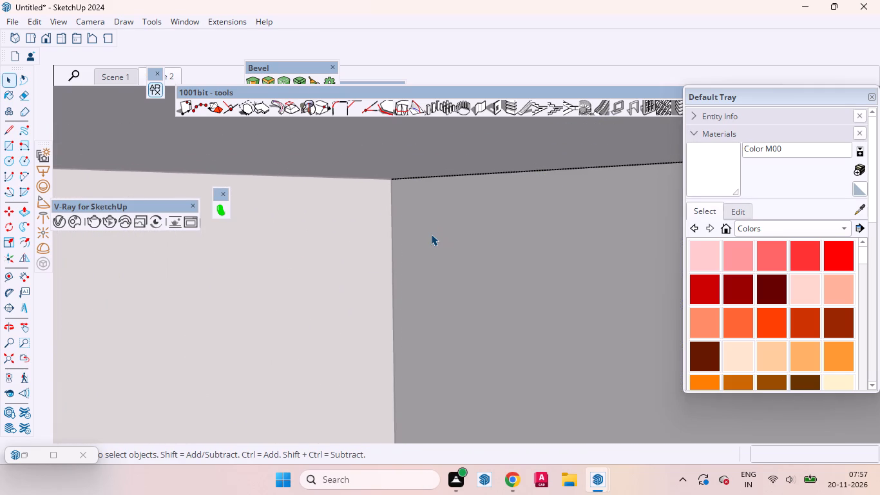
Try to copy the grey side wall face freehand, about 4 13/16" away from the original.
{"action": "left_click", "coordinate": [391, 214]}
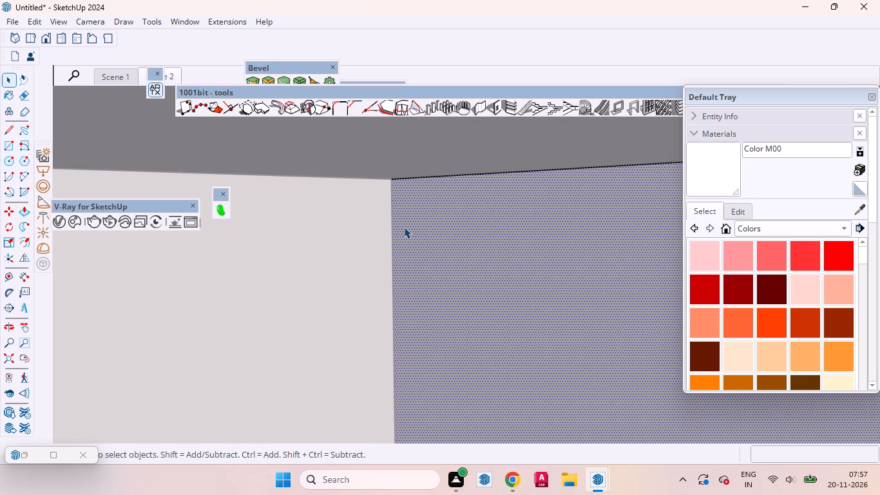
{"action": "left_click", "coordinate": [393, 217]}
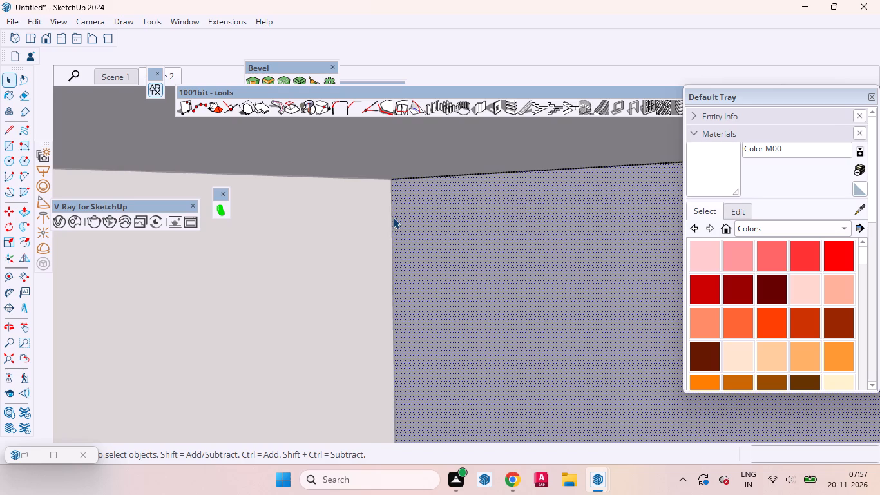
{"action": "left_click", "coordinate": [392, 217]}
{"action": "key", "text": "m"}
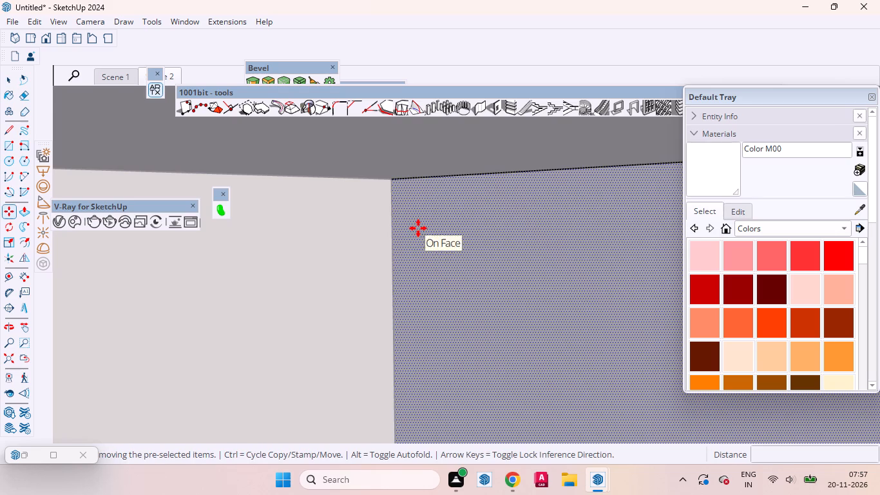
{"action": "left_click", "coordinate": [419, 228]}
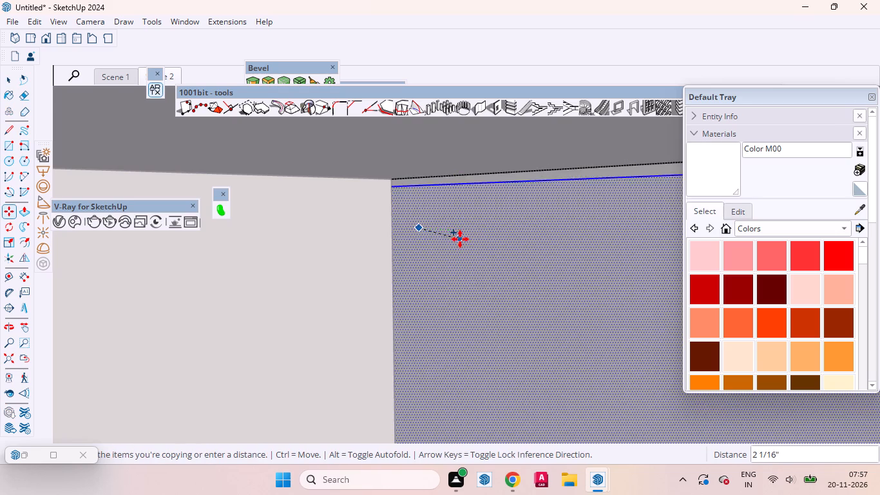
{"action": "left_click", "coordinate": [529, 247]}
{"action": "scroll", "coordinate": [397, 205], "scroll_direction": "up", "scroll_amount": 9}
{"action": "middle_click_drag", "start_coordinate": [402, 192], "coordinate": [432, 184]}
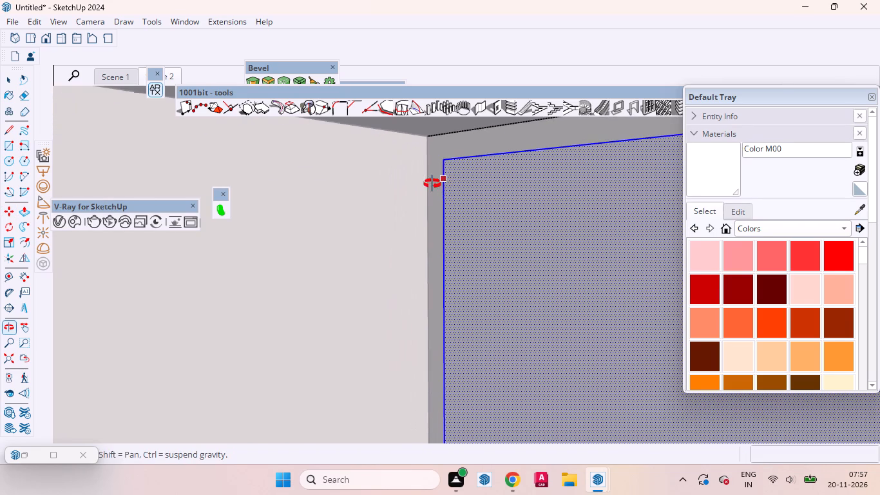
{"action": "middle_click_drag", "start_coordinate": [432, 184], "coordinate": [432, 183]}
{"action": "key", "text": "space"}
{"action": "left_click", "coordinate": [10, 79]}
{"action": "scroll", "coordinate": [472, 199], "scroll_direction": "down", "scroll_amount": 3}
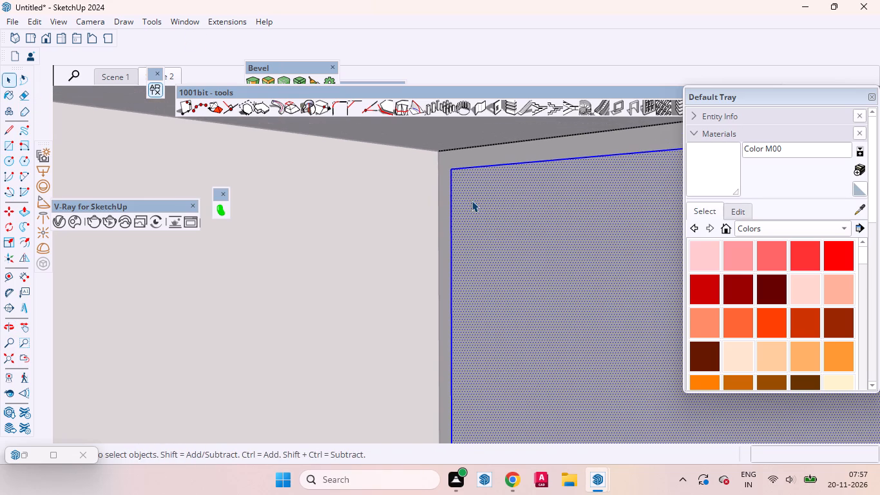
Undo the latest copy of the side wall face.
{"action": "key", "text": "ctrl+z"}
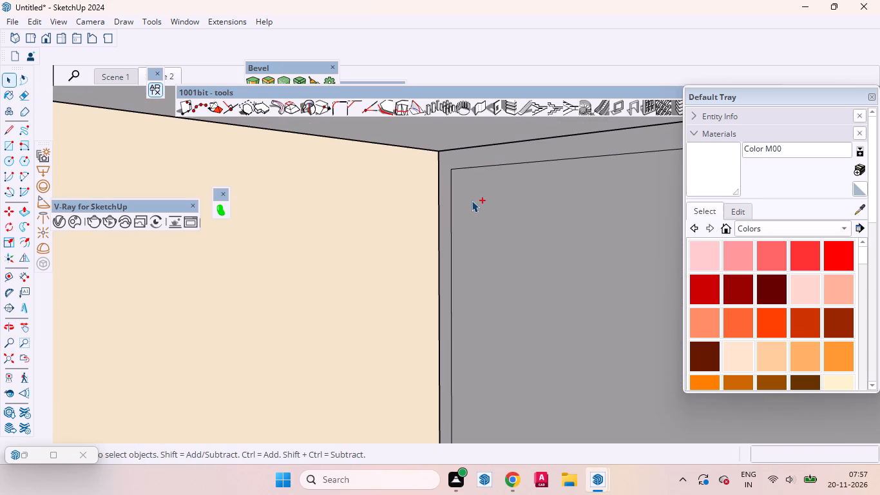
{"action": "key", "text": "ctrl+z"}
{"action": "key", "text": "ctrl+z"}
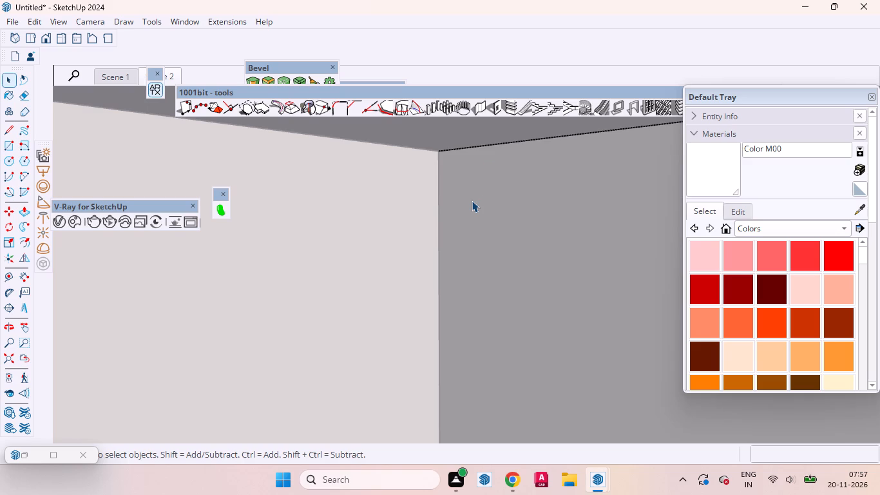
Return to the saved Scene 2 view facing the office's back wall and desk.
{"action": "scroll", "coordinate": [469, 183], "scroll_direction": "down", "scroll_amount": 20}
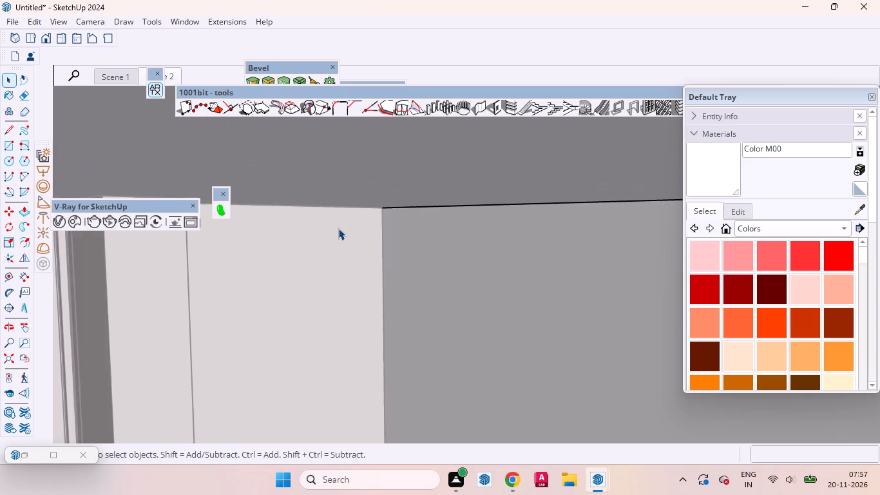
{"action": "scroll", "coordinate": [338, 228], "scroll_direction": "down", "scroll_amount": 17}
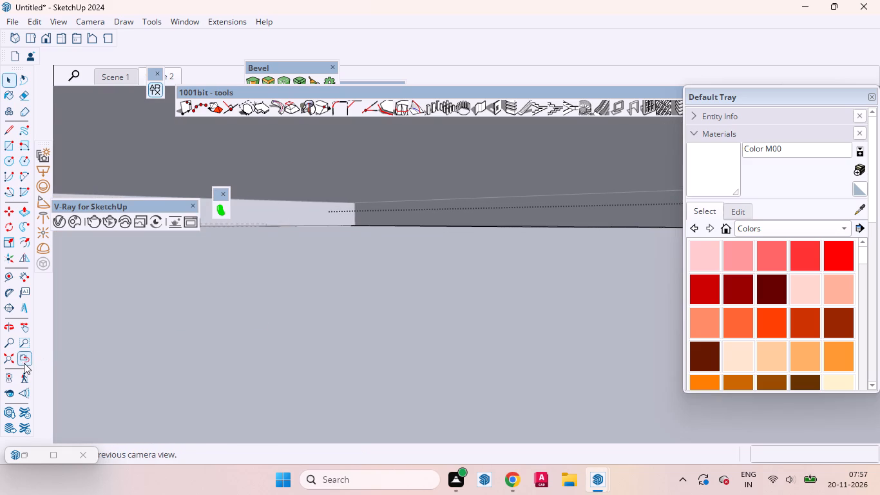
{"action": "left_click", "coordinate": [24, 363]}
{"action": "middle_click_drag", "start_coordinate": [457, 369], "coordinate": [365, 376]}
{"action": "scroll", "coordinate": [464, 339], "scroll_direction": "down", "scroll_amount": 10}
{"action": "scroll", "coordinate": [466, 324], "scroll_direction": "up", "scroll_amount": 1}
{"action": "scroll", "coordinate": [261, 308], "scroll_direction": "down", "scroll_amount": 4}
{"action": "left_click", "coordinate": [20, 353]}
{"action": "middle_click_drag", "start_coordinate": [363, 344], "coordinate": [313, 271]}
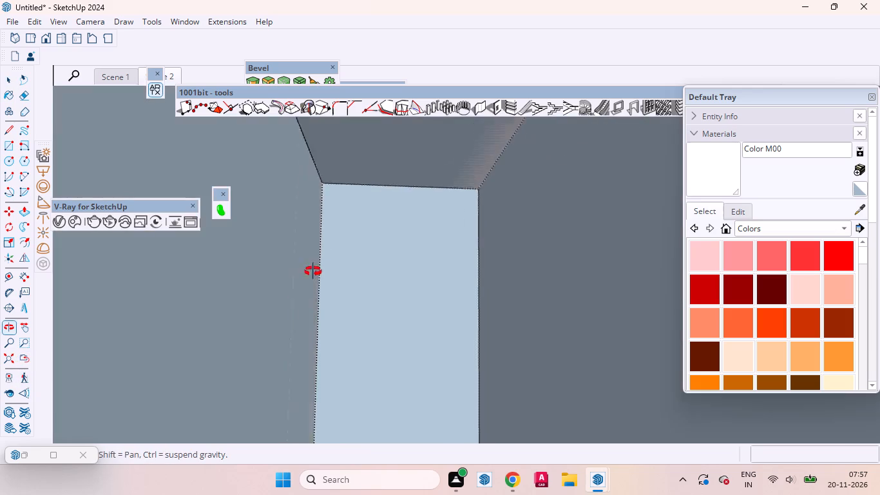
{"action": "middle_click_drag", "start_coordinate": [313, 271], "coordinate": [368, 272]}
{"action": "left_click", "coordinate": [142, 75]}
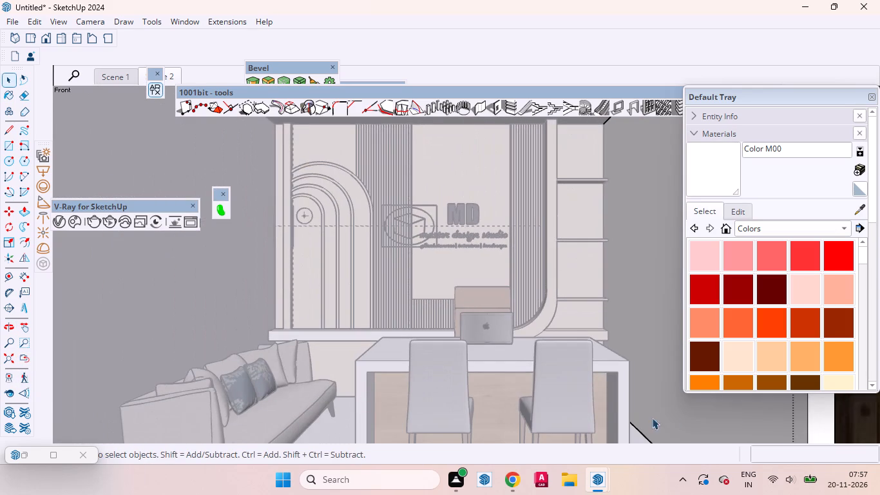
Leave the room group's editing mode and select the reference image beside the room.
{"action": "left_click", "coordinate": [851, 419]}
{"action": "double_click", "coordinate": [852, 419]}
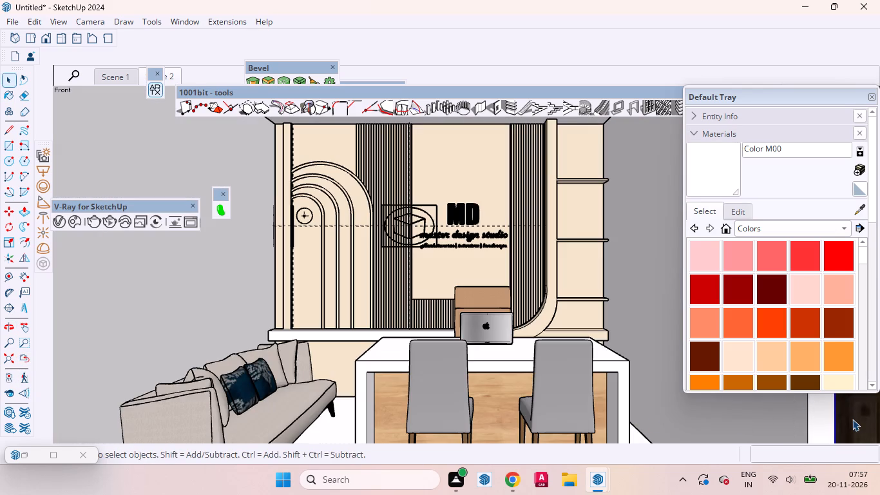
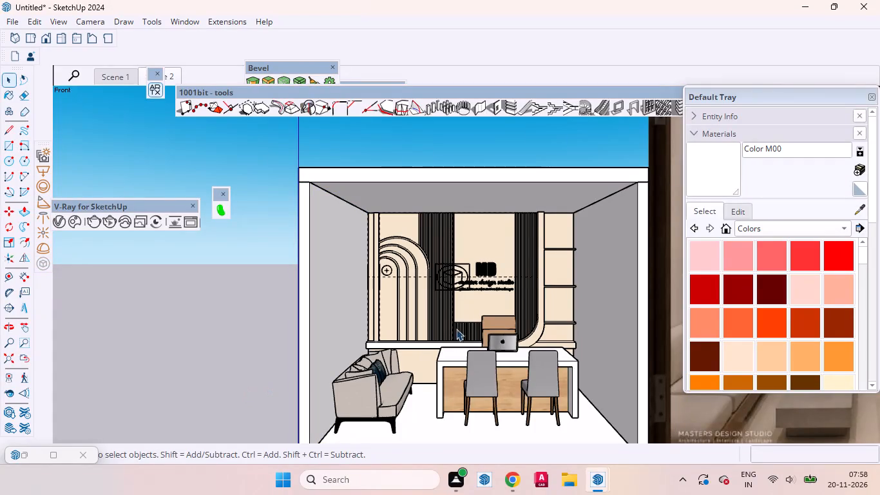
Start an interactive V-Ray render of the back wall view close up on the circle and arched panels.
{"action": "scroll", "coordinate": [417, 286], "scroll_direction": "up", "scroll_amount": 4}
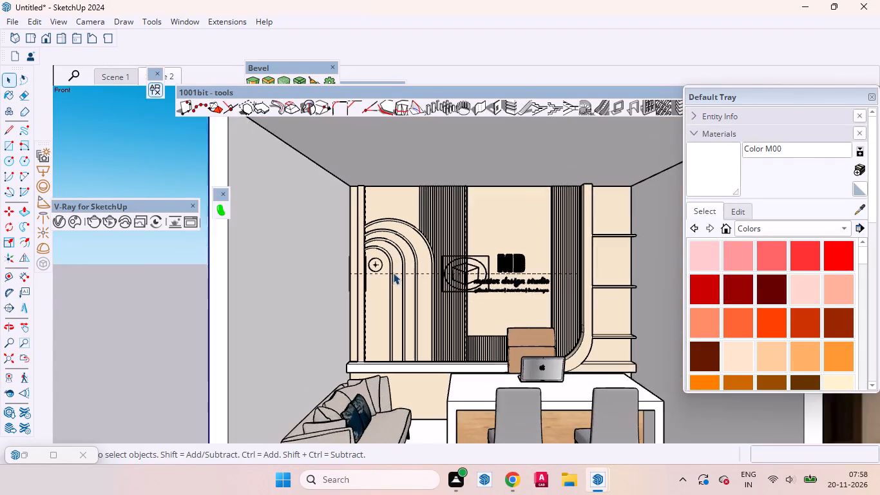
{"action": "scroll", "coordinate": [393, 273], "scroll_direction": "up", "scroll_amount": 18}
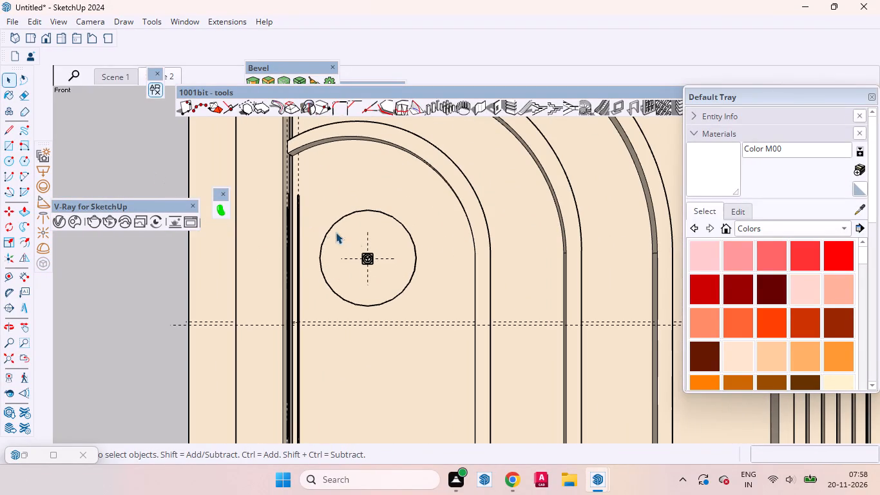
{"action": "scroll", "coordinate": [370, 248], "scroll_direction": "up", "scroll_amount": 3}
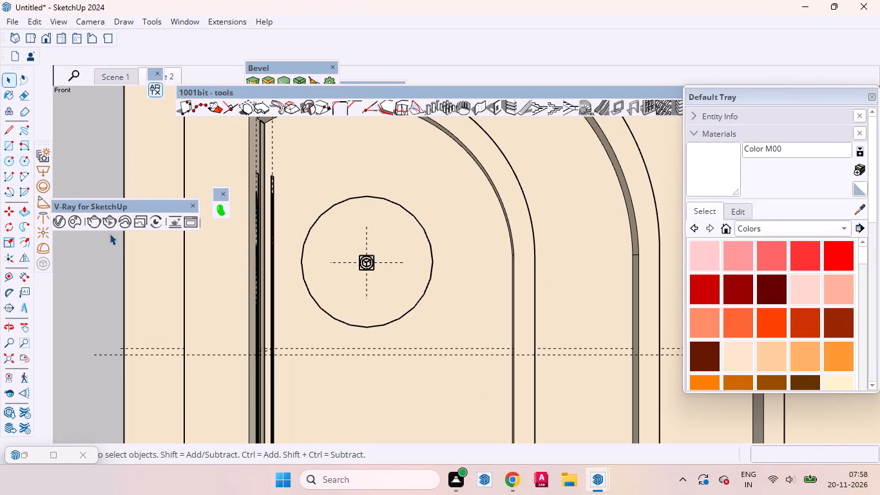
{"action": "left_click", "coordinate": [111, 219]}
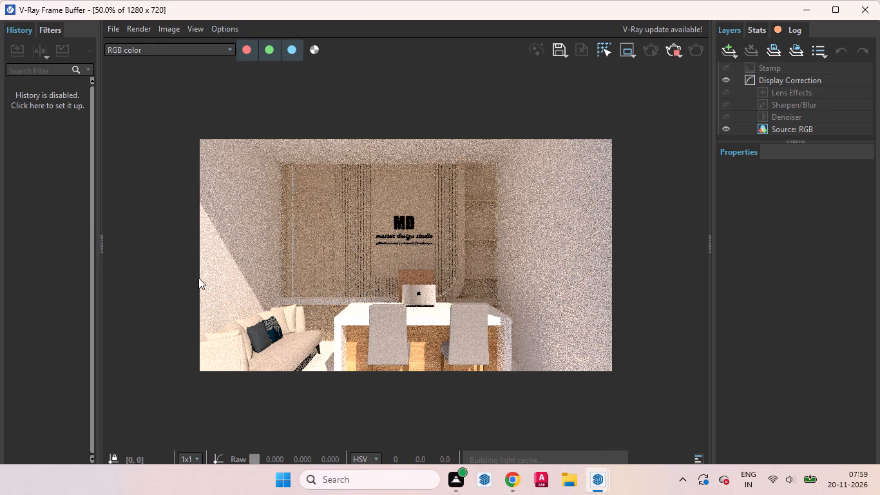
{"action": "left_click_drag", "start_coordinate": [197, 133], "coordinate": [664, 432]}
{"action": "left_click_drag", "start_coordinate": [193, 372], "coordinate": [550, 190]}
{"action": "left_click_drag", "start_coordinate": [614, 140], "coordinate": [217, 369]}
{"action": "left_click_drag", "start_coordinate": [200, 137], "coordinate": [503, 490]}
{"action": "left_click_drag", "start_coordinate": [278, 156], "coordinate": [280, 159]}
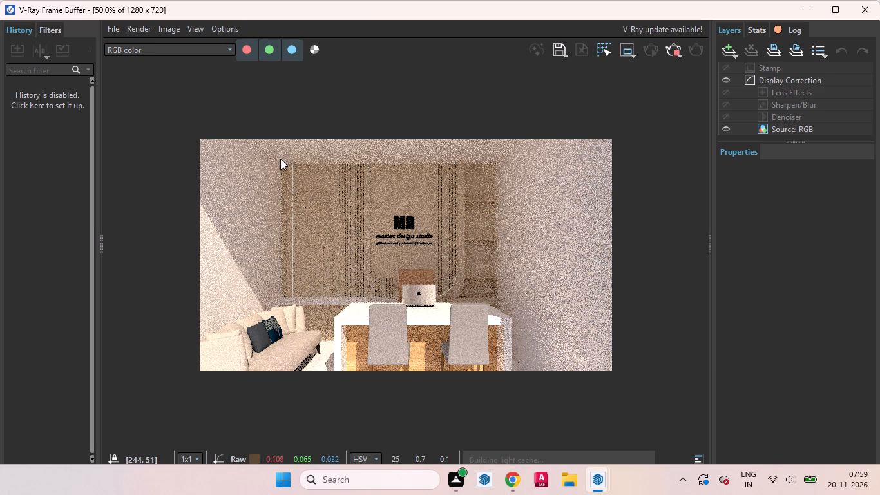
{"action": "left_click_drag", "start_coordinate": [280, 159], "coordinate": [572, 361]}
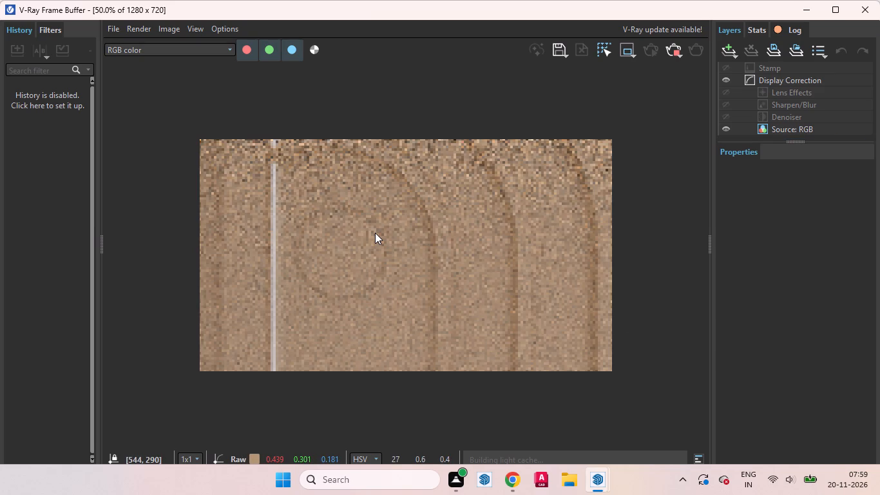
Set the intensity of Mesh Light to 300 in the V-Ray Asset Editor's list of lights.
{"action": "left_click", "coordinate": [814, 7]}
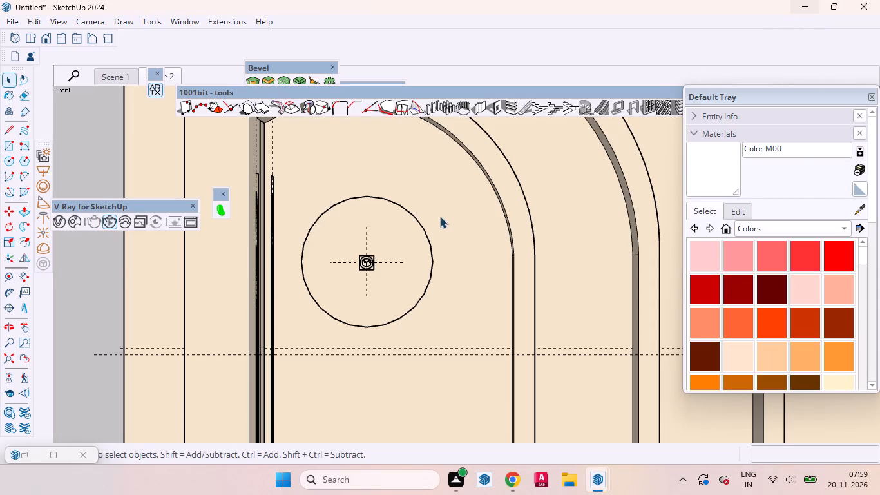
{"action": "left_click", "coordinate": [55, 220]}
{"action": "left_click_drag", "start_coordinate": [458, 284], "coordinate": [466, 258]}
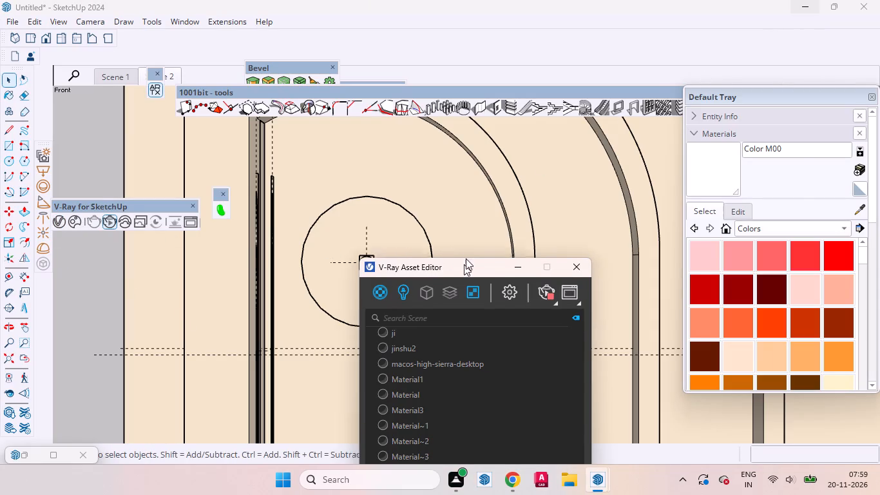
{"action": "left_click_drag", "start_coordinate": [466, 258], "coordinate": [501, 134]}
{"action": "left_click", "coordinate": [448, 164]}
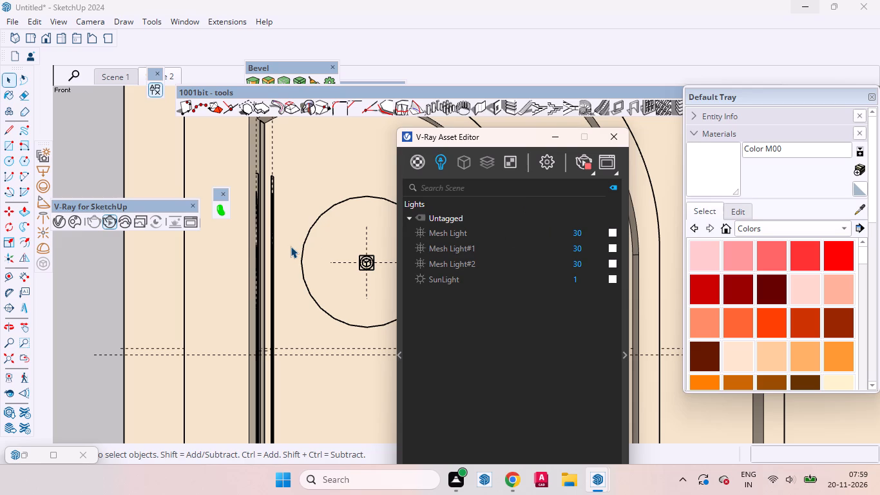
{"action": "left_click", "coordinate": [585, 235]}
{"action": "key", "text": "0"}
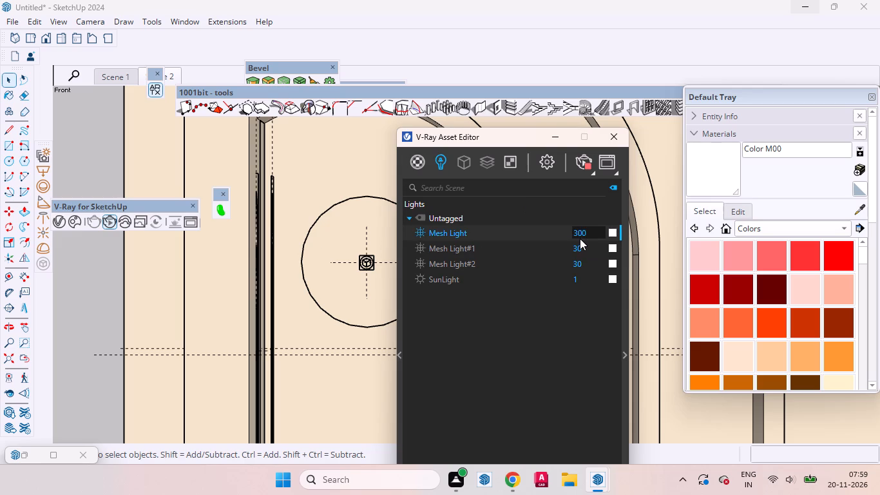
Set the colour temperature of Mesh Light to 5000 K.
{"action": "left_click", "coordinate": [616, 233]}
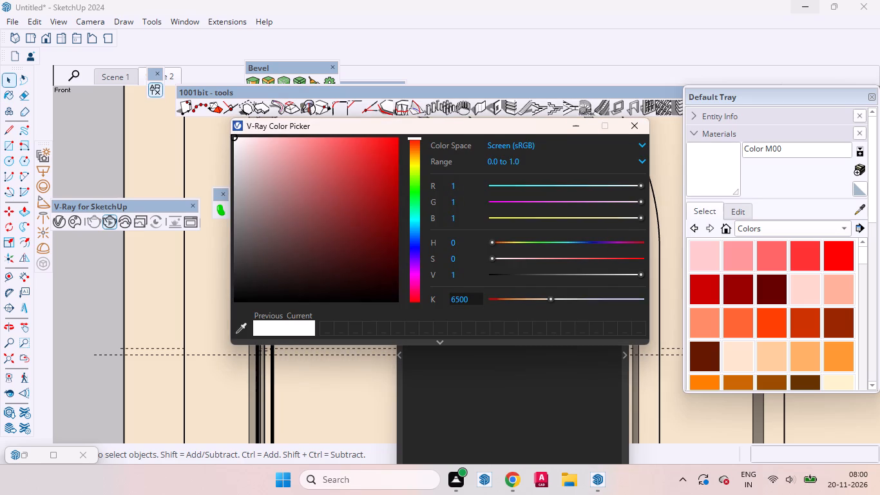
{"action": "left_click", "coordinate": [455, 299]}
{"action": "key", "text": "BackSpace"}
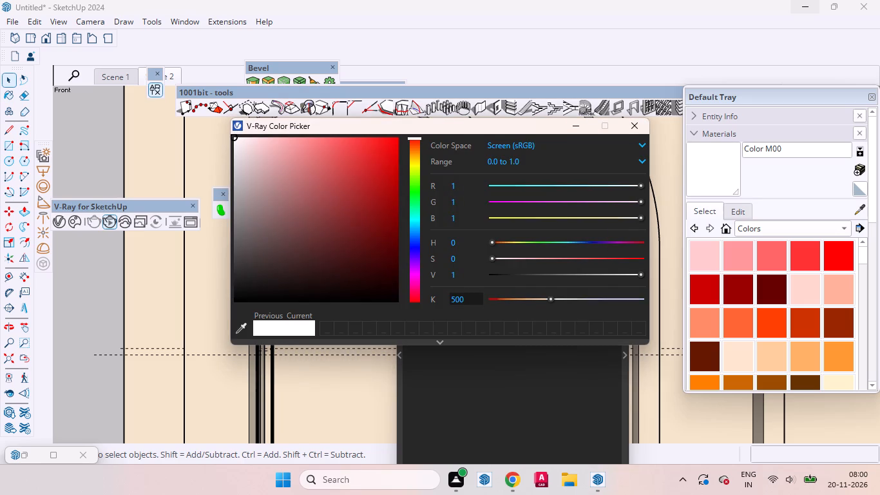
{"action": "left_click", "coordinate": [467, 297]}
{"action": "key", "text": "0"}
{"action": "key", "text": "Return"}
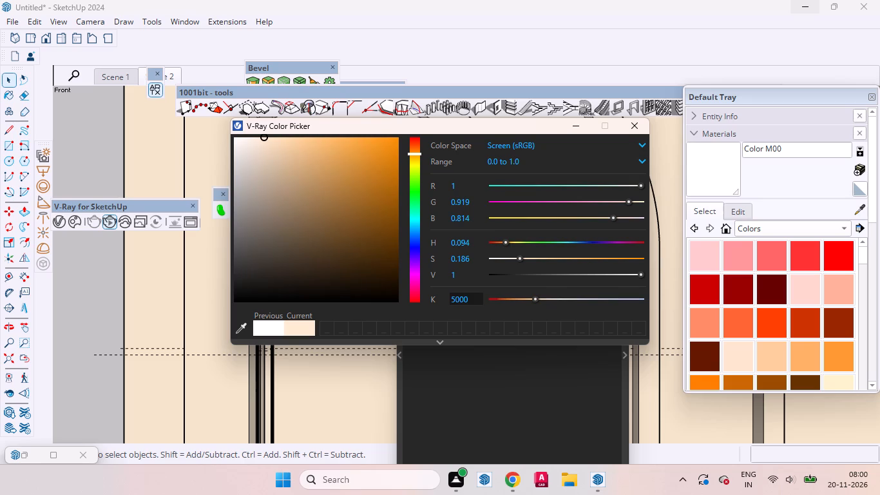
{"action": "left_click", "coordinate": [633, 124]}
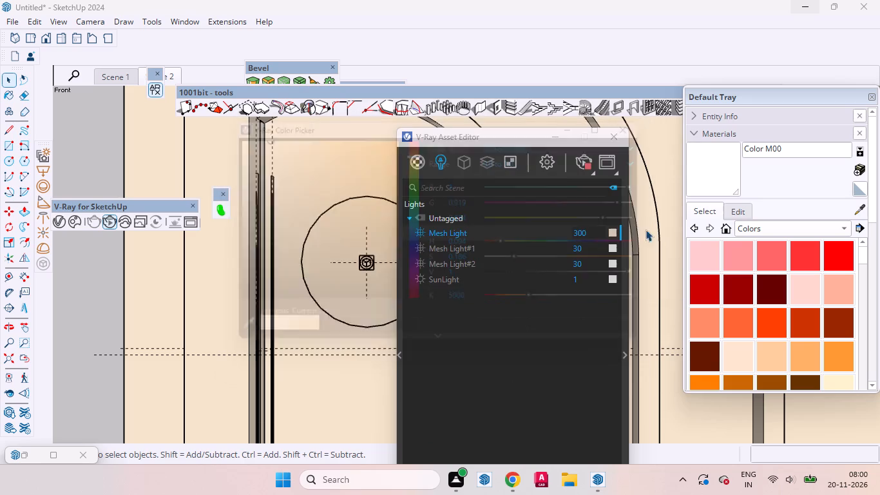
Check the updated interactive render and set the intensity of Mesh Light to 500.
{"action": "left_click", "coordinate": [595, 483]}
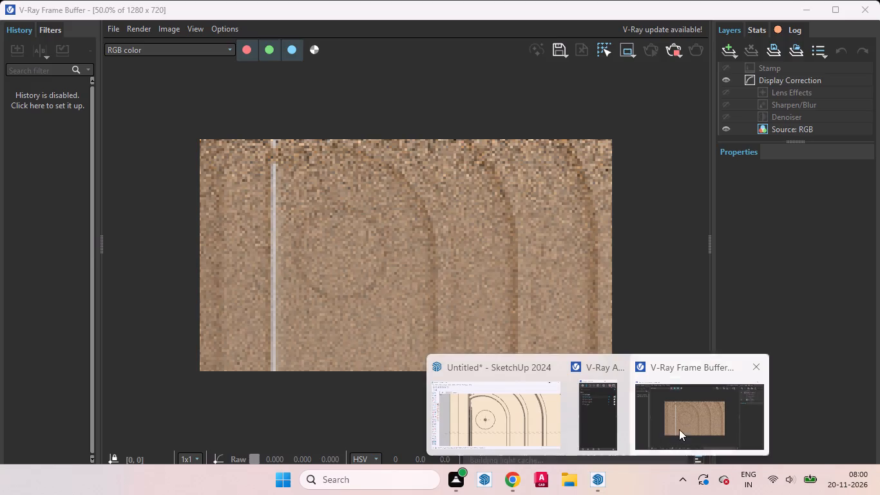
{"action": "left_click", "coordinate": [679, 429]}
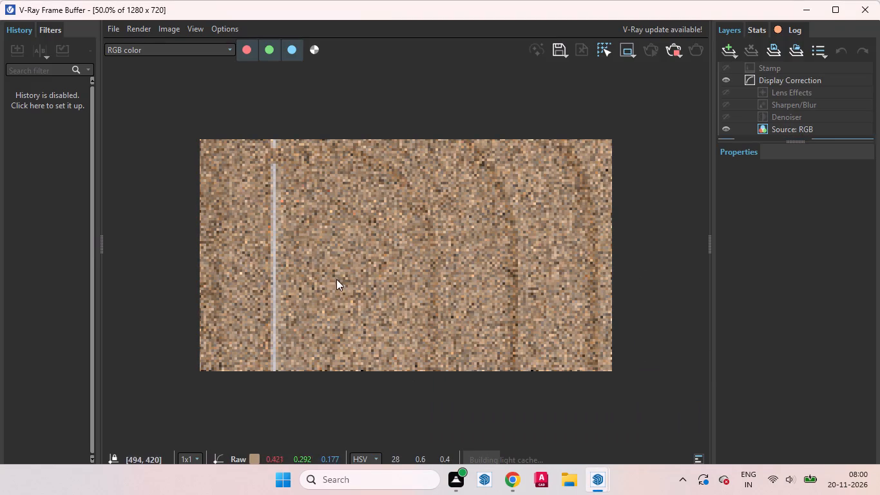
{"action": "scroll", "coordinate": [346, 293], "scroll_direction": "down", "scroll_amount": 1}
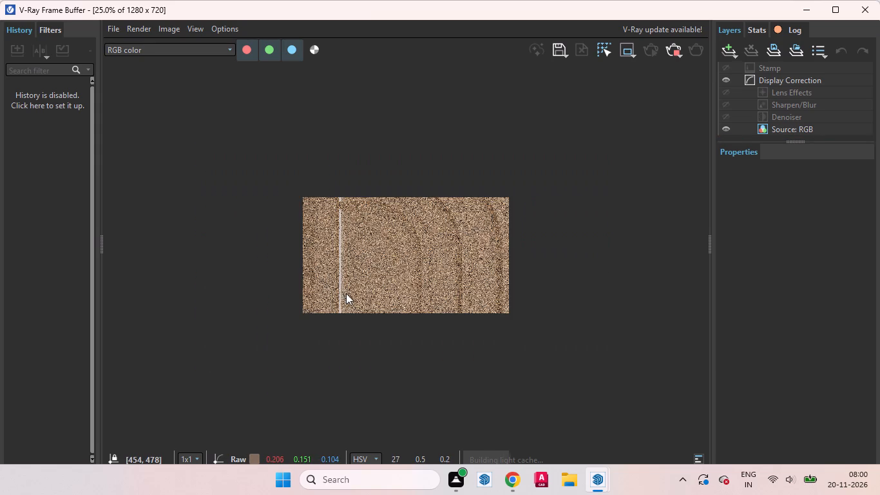
{"action": "scroll", "coordinate": [391, 257], "scroll_direction": "up", "scroll_amount": 1}
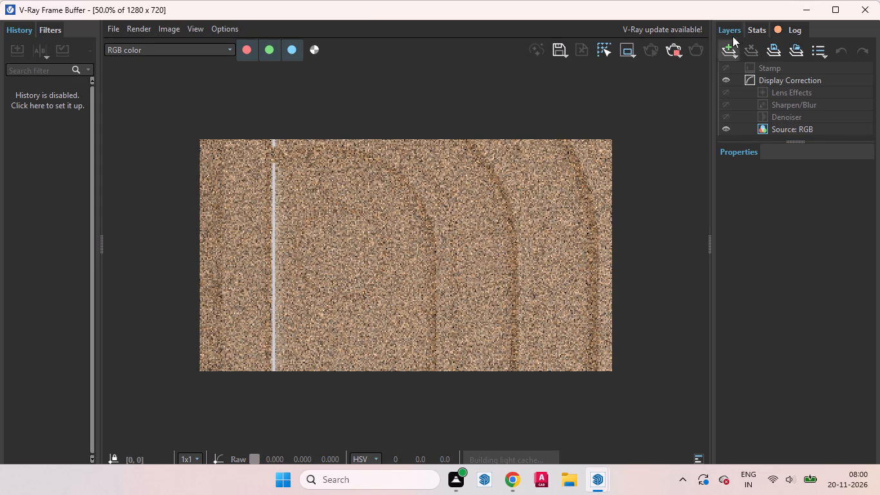
{"action": "left_click", "coordinate": [809, 10]}
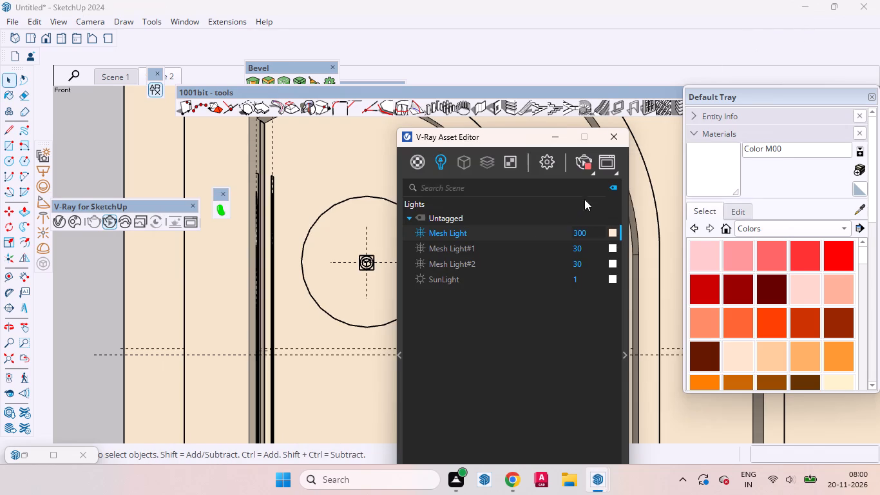
{"action": "left_click", "coordinate": [576, 233]}
{"action": "key", "text": "BackSpace"}
{"action": "key", "text": "5"}
{"action": "key", "text": "Return"}
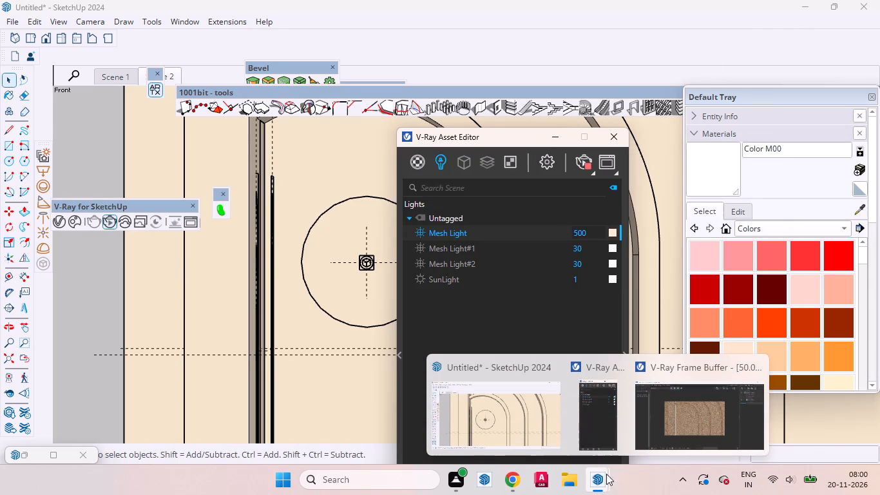
Examine the close-up render of the arched panels for the effect of the adjusted mesh light.
{"action": "left_click", "coordinate": [655, 425]}
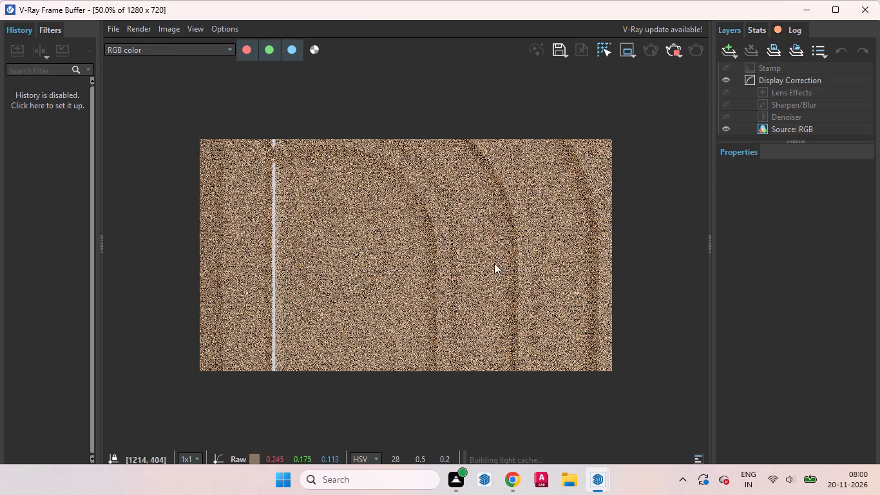
{"action": "scroll", "coordinate": [321, 266], "scroll_direction": "down", "scroll_amount": 1}
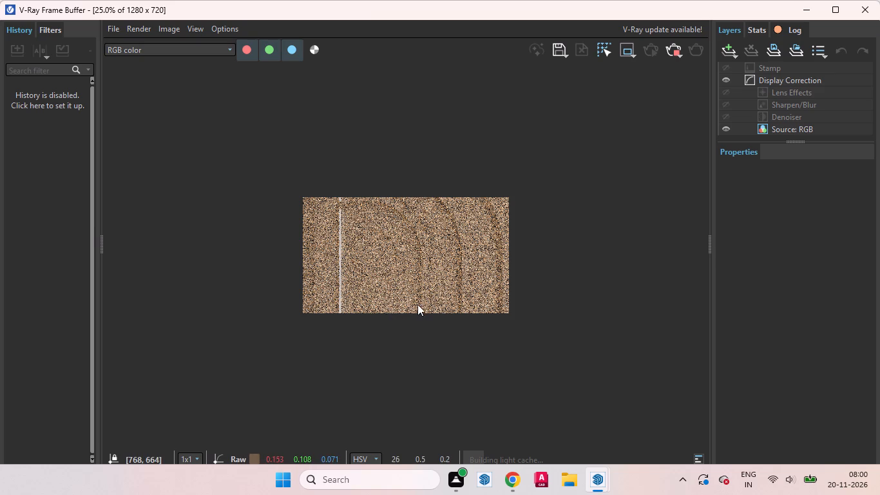
{"action": "scroll", "coordinate": [380, 284], "scroll_direction": "up", "scroll_amount": 1}
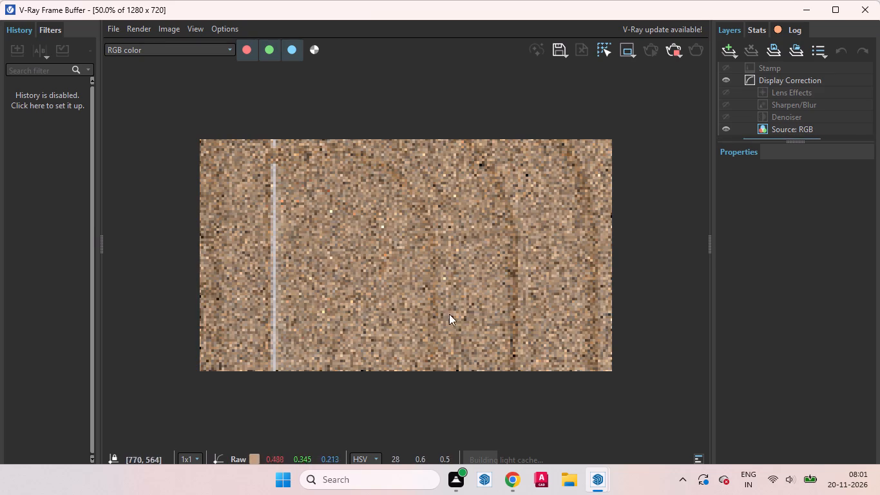
{"action": "scroll", "coordinate": [327, 294], "scroll_direction": "down", "scroll_amount": 1}
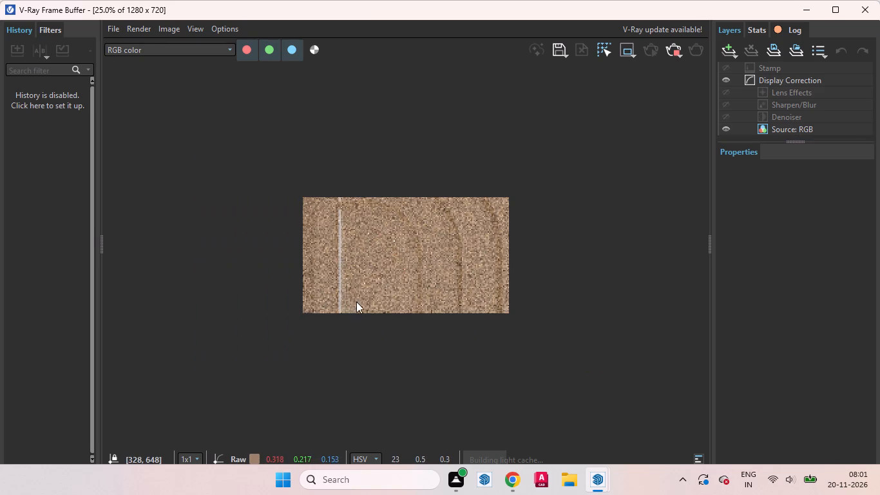
{"action": "scroll", "coordinate": [414, 313], "scroll_direction": "down", "scroll_amount": 1}
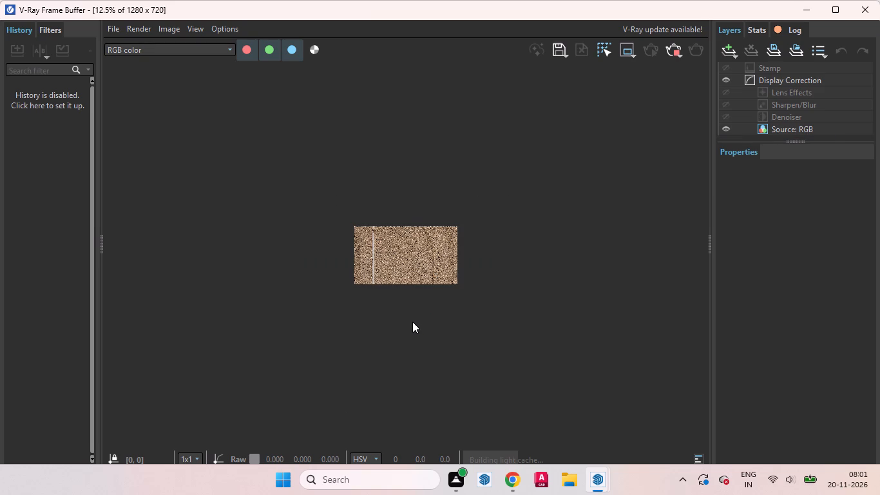
{"action": "left_click", "coordinate": [799, 17]}
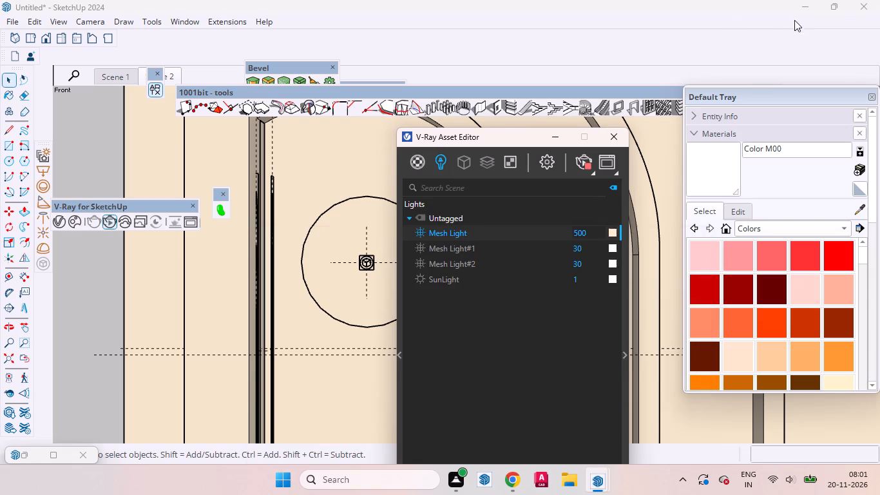
Switch to the saved Scene 1 view of the office and check its interactive render.
{"action": "left_click", "coordinate": [142, 77]}
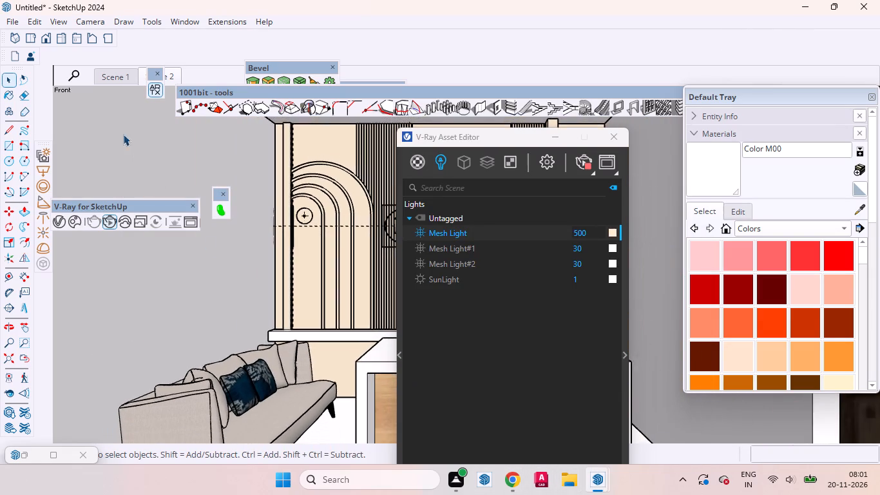
{"action": "left_click", "coordinate": [111, 75]}
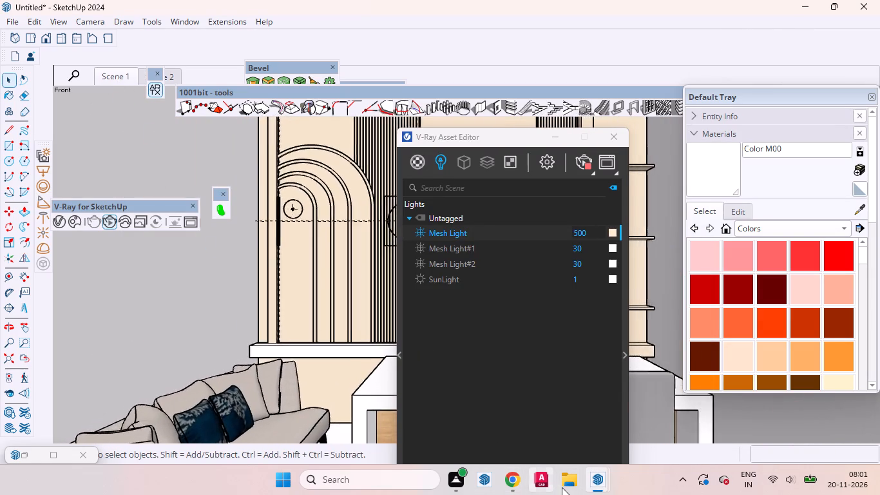
{"action": "left_click", "coordinate": [680, 428]}
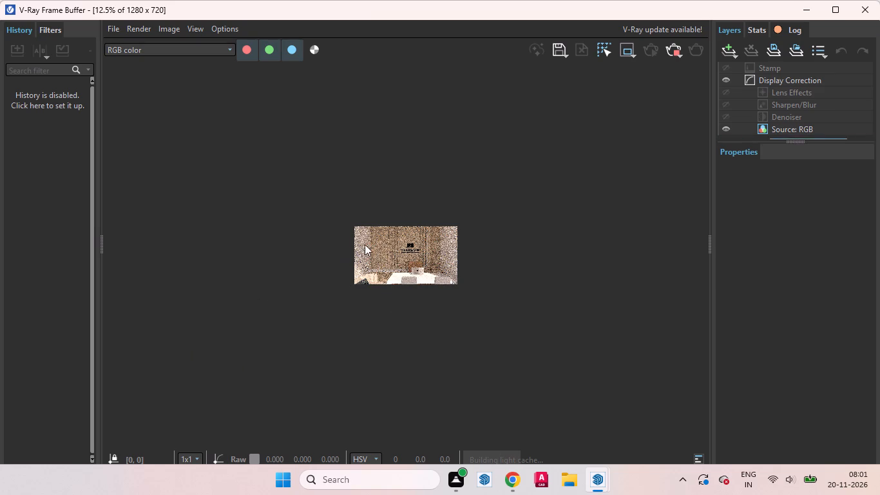
{"action": "left_click", "coordinate": [806, 14]}
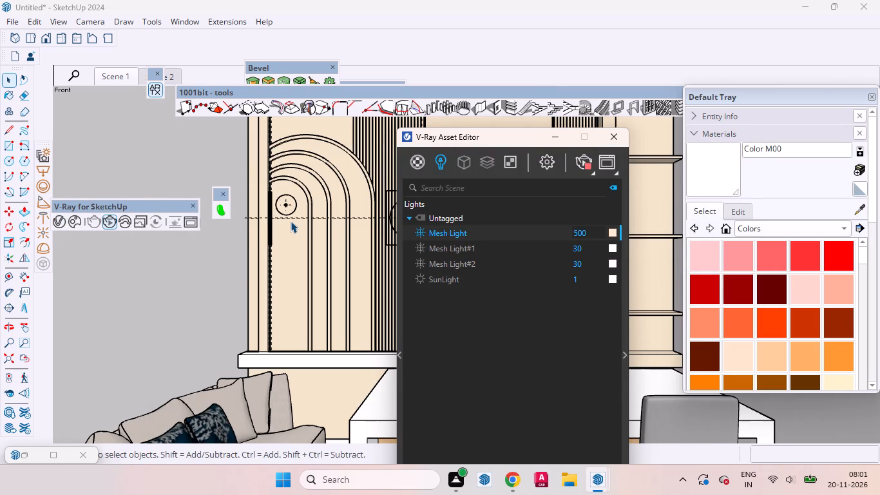
Switch off SunLight in the V-Ray Asset Editor's list of lights.
{"action": "left_click", "coordinate": [416, 278]}
Examine the interactive render of the office with SunLight off, including the arched panels and lit wall edges up close.
{"action": "left_click", "coordinate": [665, 437]}
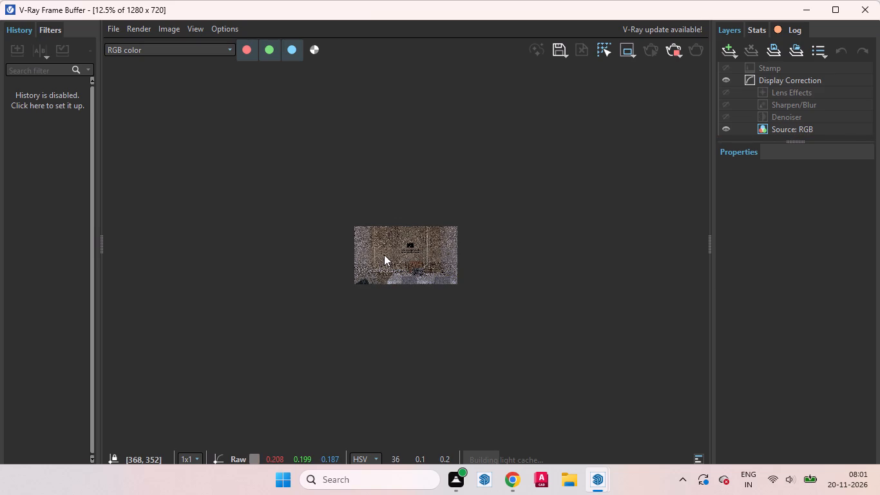
{"action": "scroll", "coordinate": [382, 253], "scroll_direction": "up", "scroll_amount": 2}
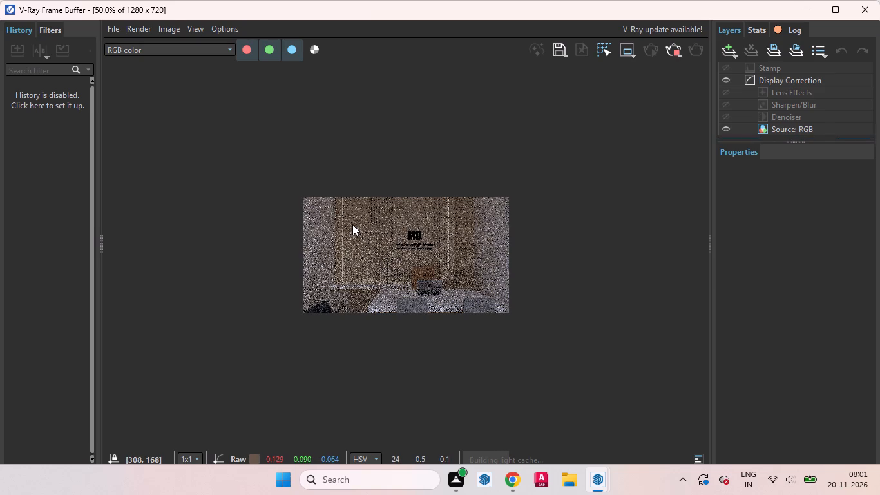
{"action": "scroll", "coordinate": [352, 224], "scroll_direction": "up", "scroll_amount": 1}
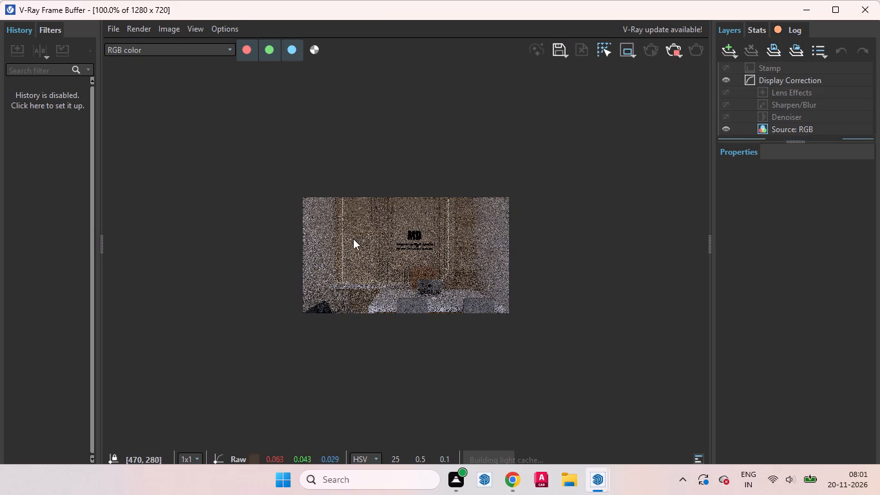
{"action": "middle_click_drag", "start_coordinate": [365, 253], "coordinate": [416, 297]}
{"action": "scroll", "coordinate": [472, 349], "scroll_direction": "down", "scroll_amount": 1}
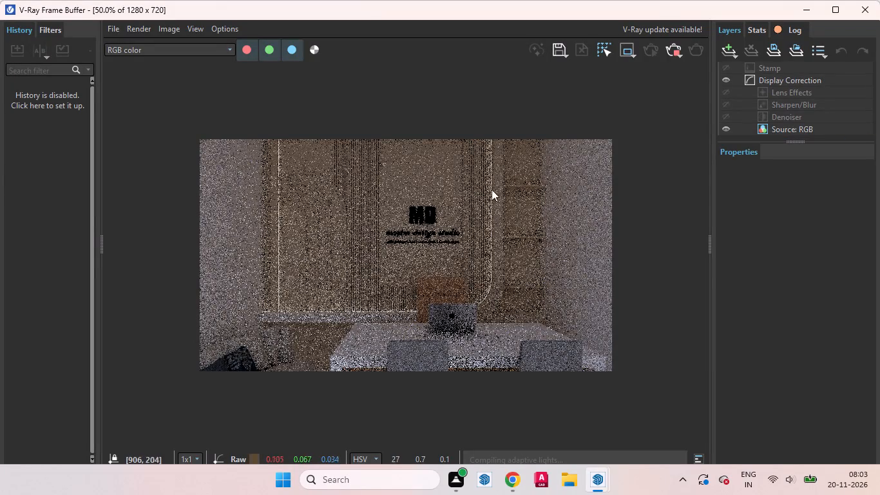
{"action": "left_click_drag", "start_coordinate": [492, 138], "coordinate": [229, 297]}
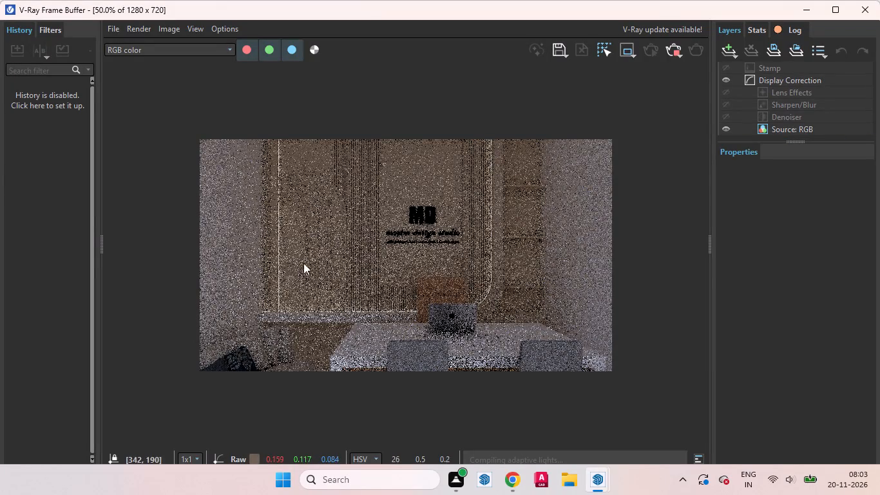
{"action": "left_click_drag", "start_coordinate": [259, 324], "coordinate": [527, 191]}
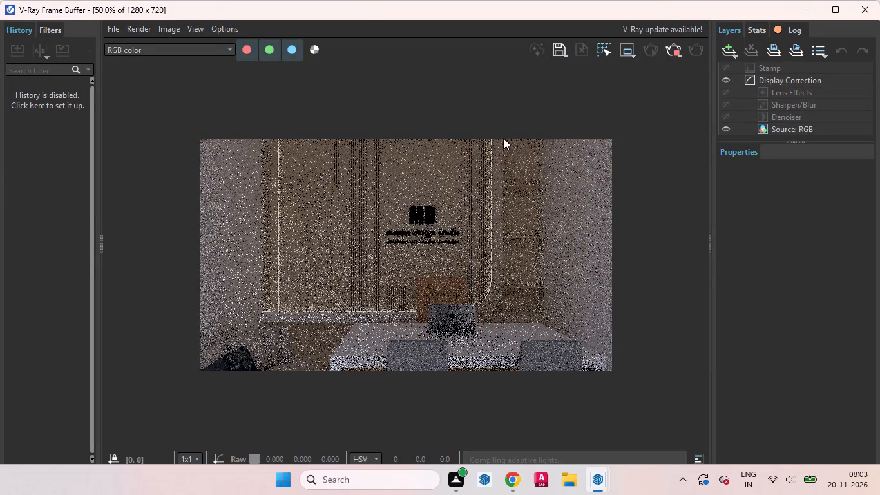
{"action": "left_click_drag", "start_coordinate": [503, 142], "coordinate": [498, 282]}
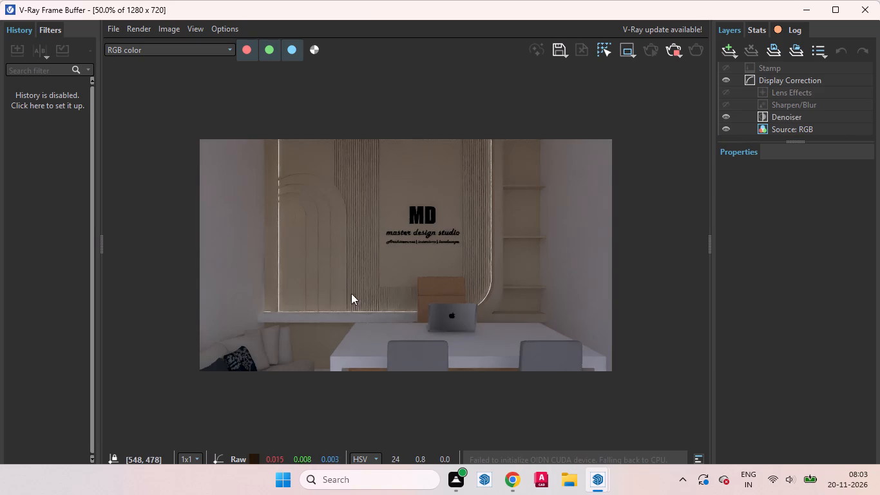
{"action": "scroll", "coordinate": [279, 215], "scroll_direction": "up", "scroll_amount": 1}
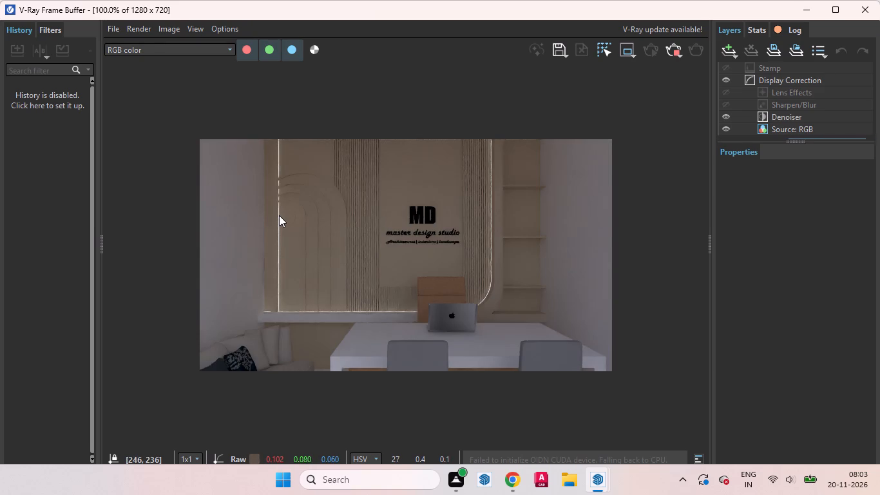
{"action": "scroll", "coordinate": [282, 219], "scroll_direction": "up", "scroll_amount": 1}
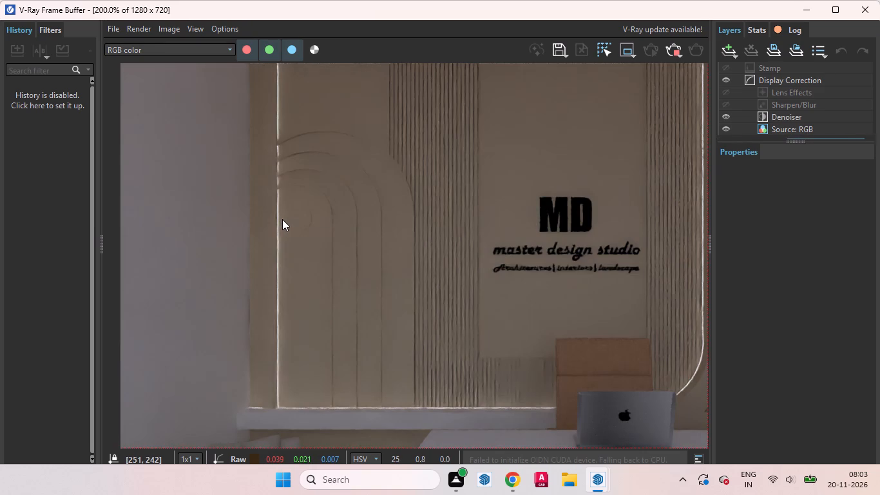
{"action": "scroll", "coordinate": [301, 224], "scroll_direction": "down", "scroll_amount": 1}
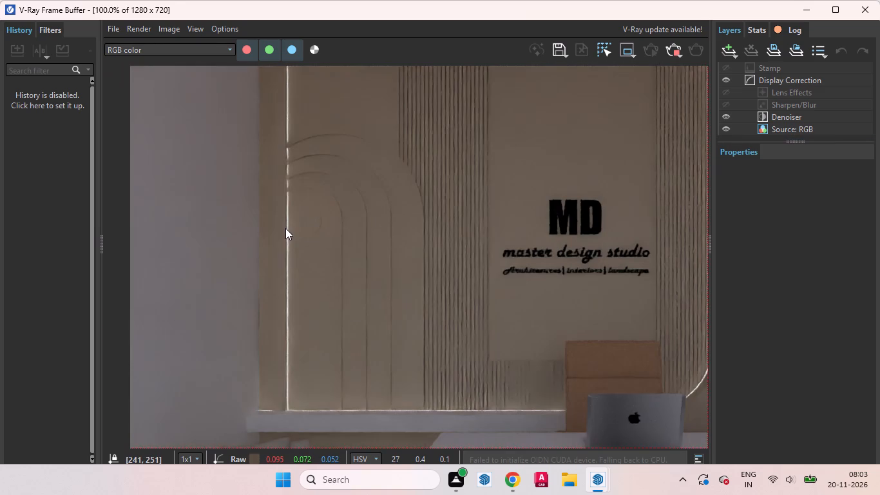
{"action": "scroll", "coordinate": [285, 228], "scroll_direction": "down", "scroll_amount": 1}
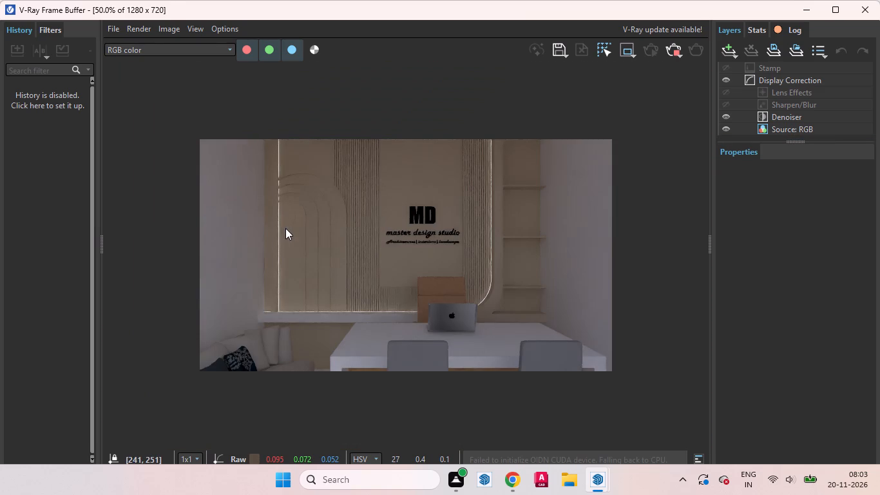
{"action": "scroll", "coordinate": [295, 217], "scroll_direction": "up", "scroll_amount": 1}
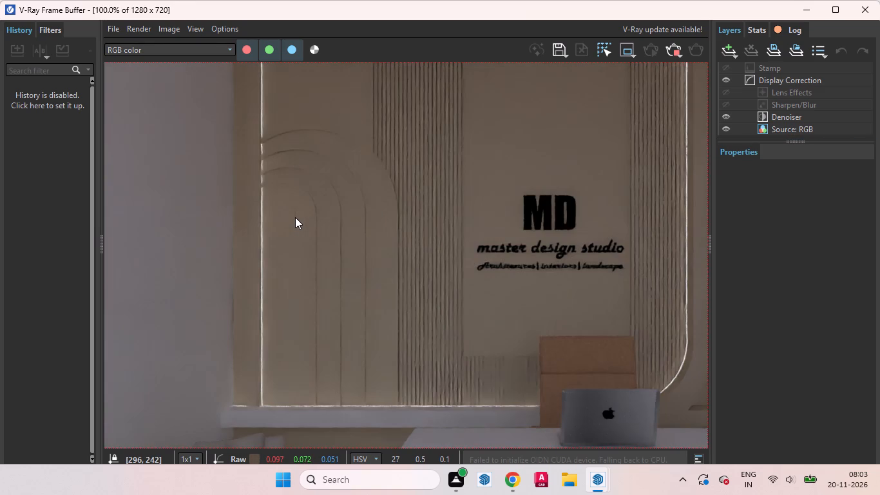
{"action": "scroll", "coordinate": [295, 217], "scroll_direction": "down", "scroll_amount": 1}
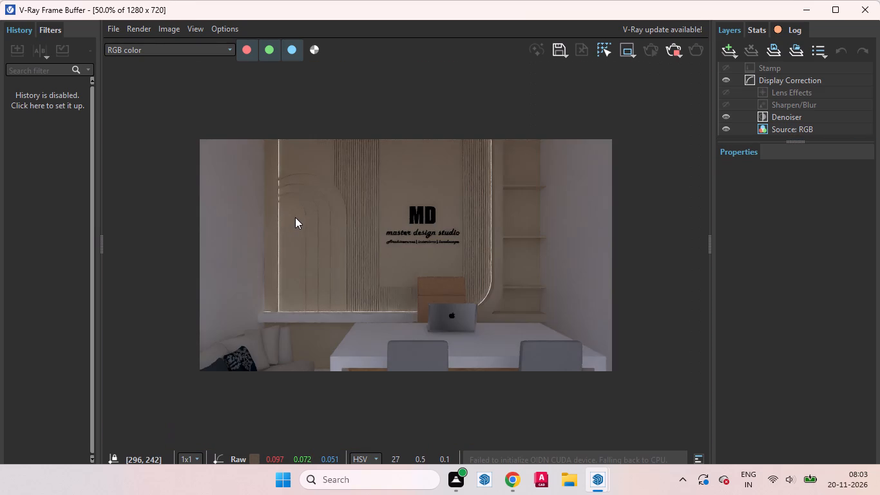
{"action": "left_click", "coordinate": [798, 15]}
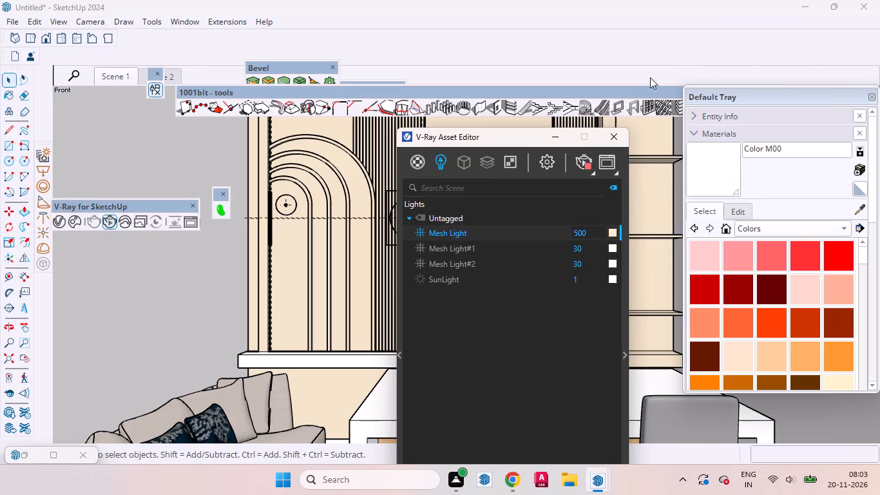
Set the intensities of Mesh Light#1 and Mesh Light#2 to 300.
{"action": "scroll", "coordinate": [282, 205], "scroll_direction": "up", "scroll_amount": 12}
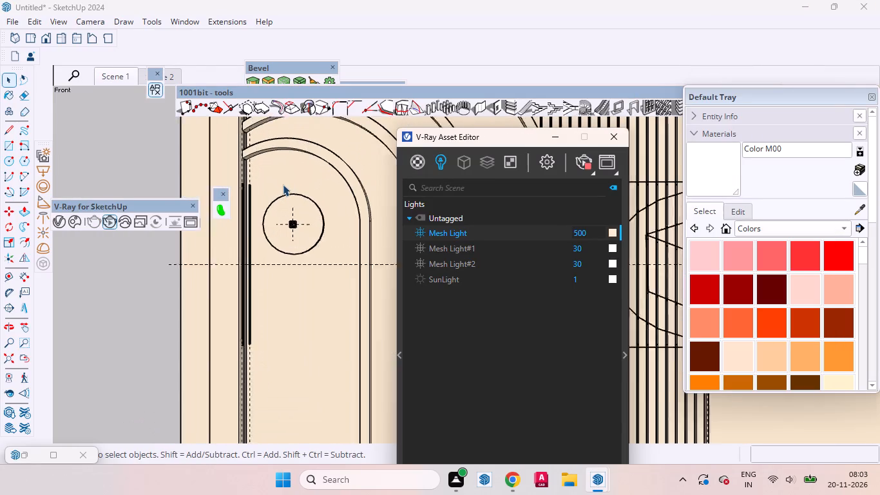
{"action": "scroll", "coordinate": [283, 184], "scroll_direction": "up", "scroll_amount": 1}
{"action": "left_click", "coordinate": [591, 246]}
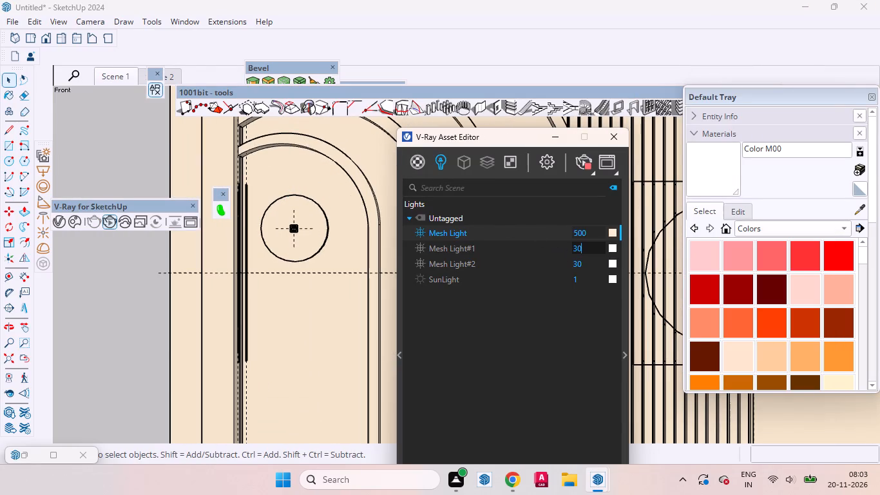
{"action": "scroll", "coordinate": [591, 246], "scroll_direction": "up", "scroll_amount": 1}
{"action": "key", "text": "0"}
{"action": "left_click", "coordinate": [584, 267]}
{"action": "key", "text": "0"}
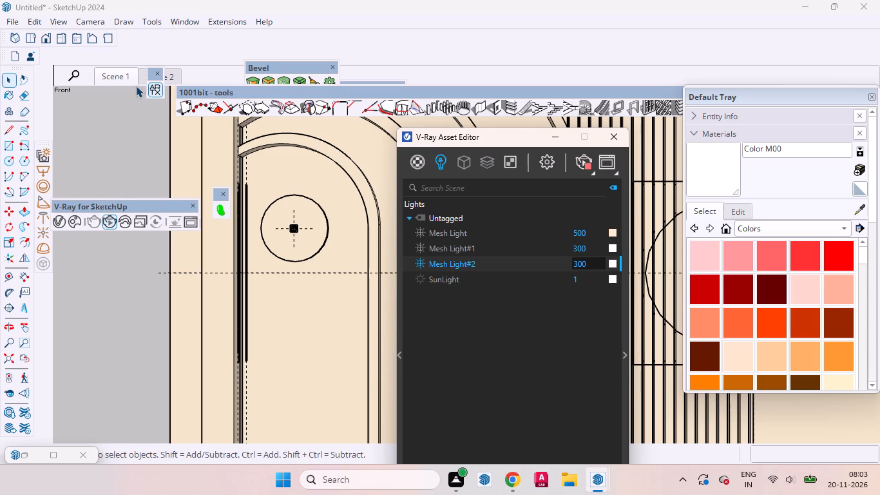
Return to the saved Scene 1 view and check the interactive render with the adjusted mesh lights.
{"action": "left_click", "coordinate": [113, 74]}
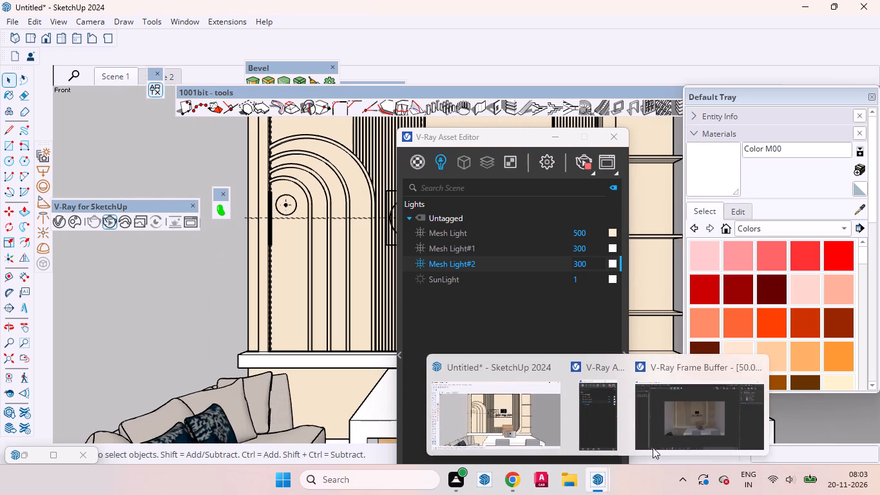
{"action": "left_click", "coordinate": [720, 438]}
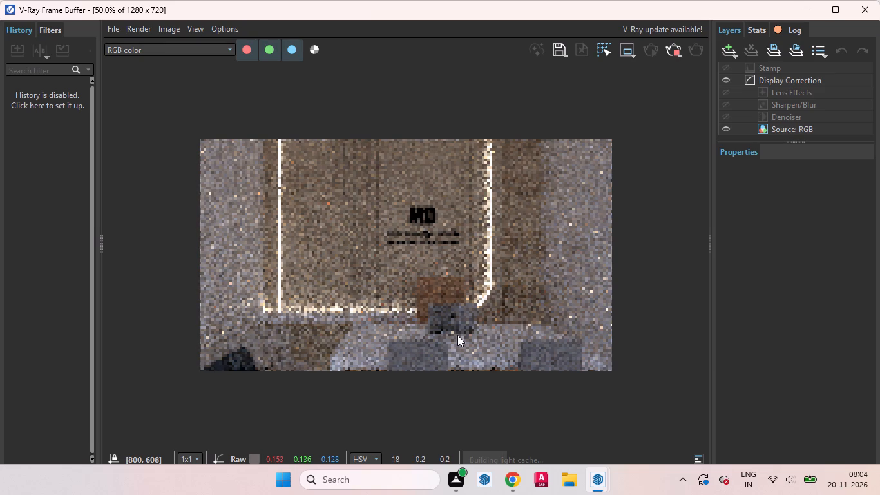
{"action": "left_click", "coordinate": [800, 14]}
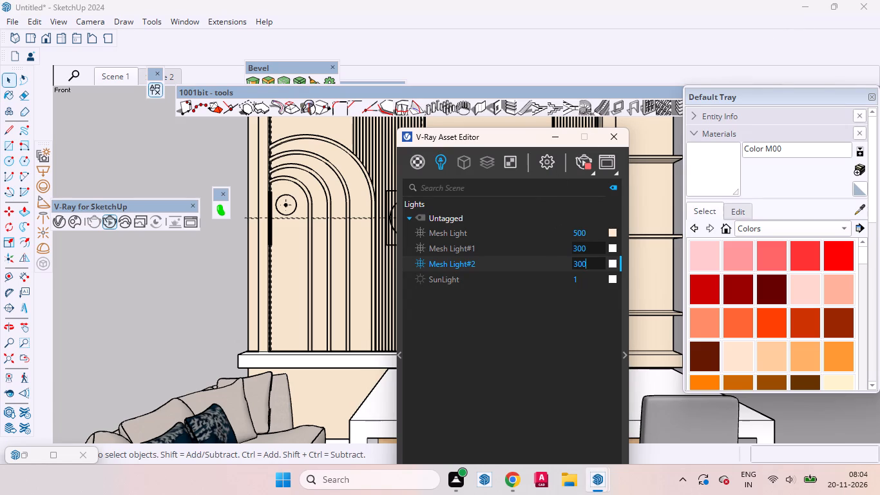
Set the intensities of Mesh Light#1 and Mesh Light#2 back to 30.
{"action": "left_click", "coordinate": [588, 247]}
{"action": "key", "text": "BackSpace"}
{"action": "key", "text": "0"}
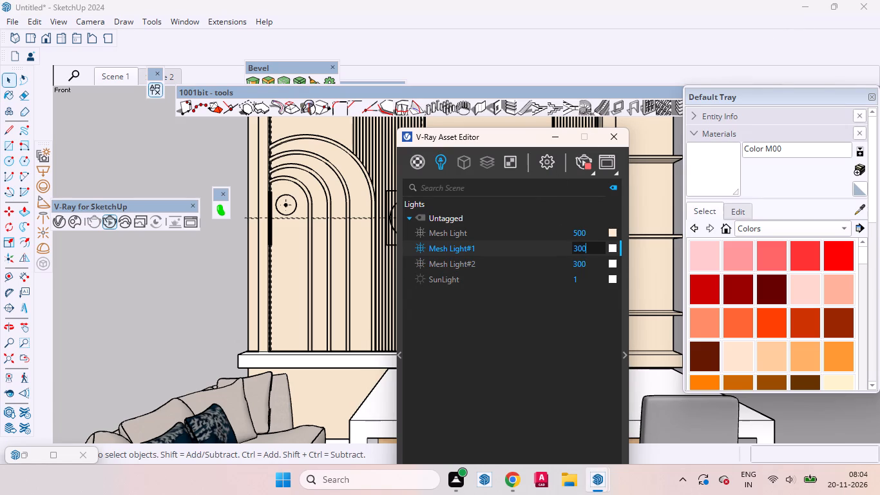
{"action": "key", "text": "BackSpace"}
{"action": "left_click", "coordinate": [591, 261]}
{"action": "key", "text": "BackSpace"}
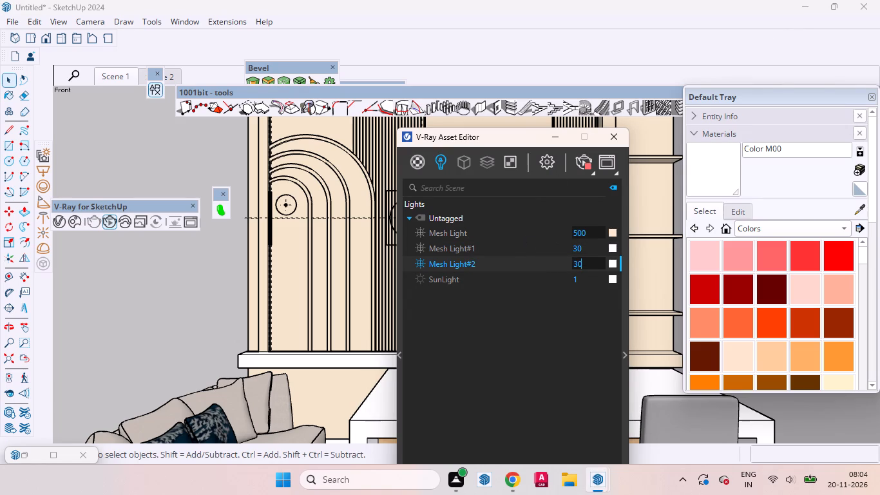
Copy the white colour of Mesh Light#1 onto Mesh Light.
{"action": "left_click_drag", "start_coordinate": [613, 249], "coordinate": [612, 231]}
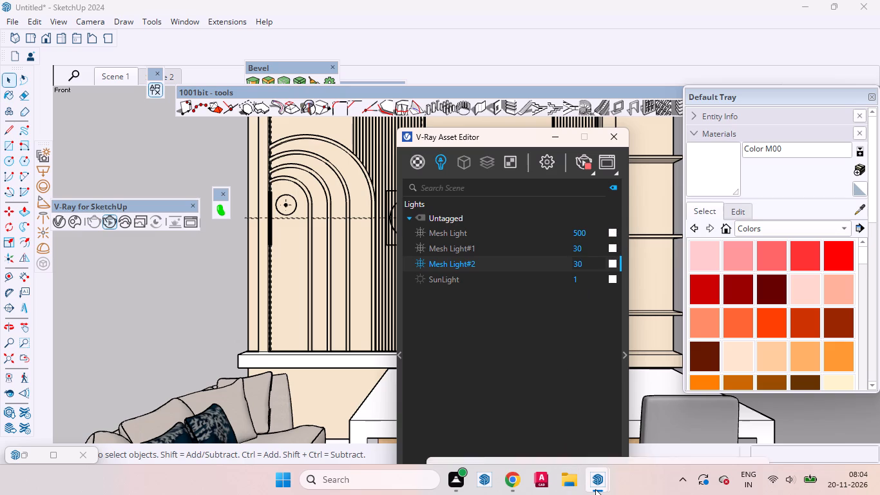
Examine the interactive render of the whole office wall for the effect of the white Mesh Light.
{"action": "left_click", "coordinate": [673, 418]}
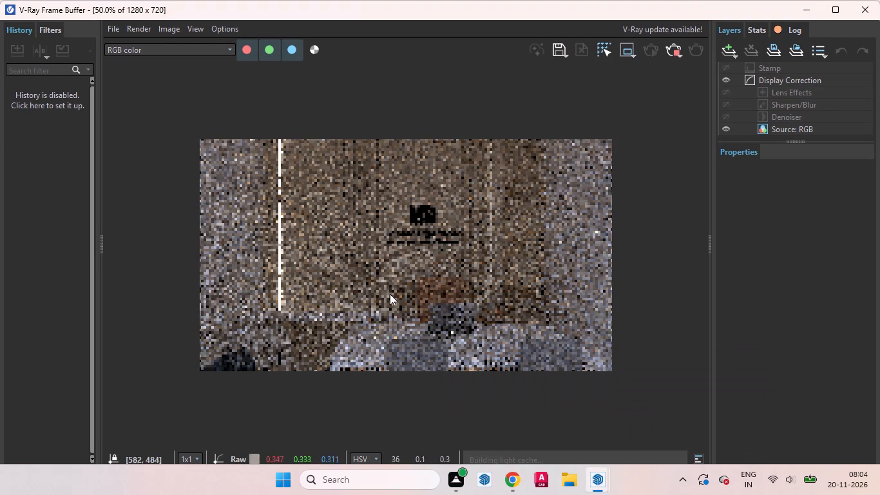
{"action": "scroll", "coordinate": [408, 319], "scroll_direction": "down", "scroll_amount": 1}
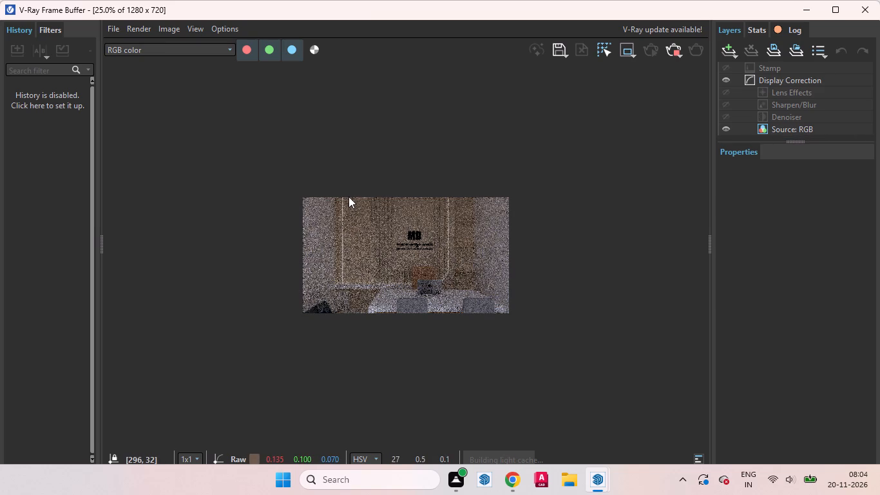
{"action": "left_click_drag", "start_coordinate": [348, 196], "coordinate": [394, 285]}
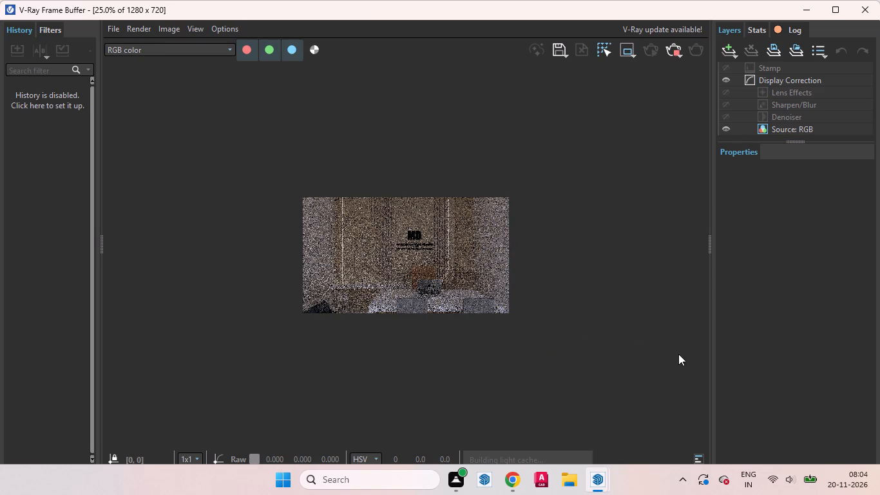
{"action": "left_click_drag", "start_coordinate": [301, 196], "coordinate": [548, 339]}
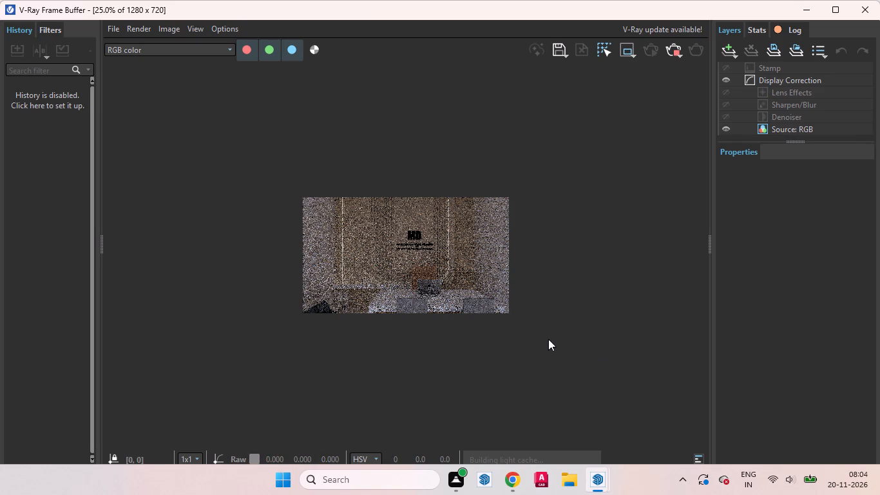
{"action": "left_click_drag", "start_coordinate": [548, 339], "coordinate": [548, 340]}
{"action": "left_click_drag", "start_coordinate": [484, 204], "coordinate": [294, 308]}
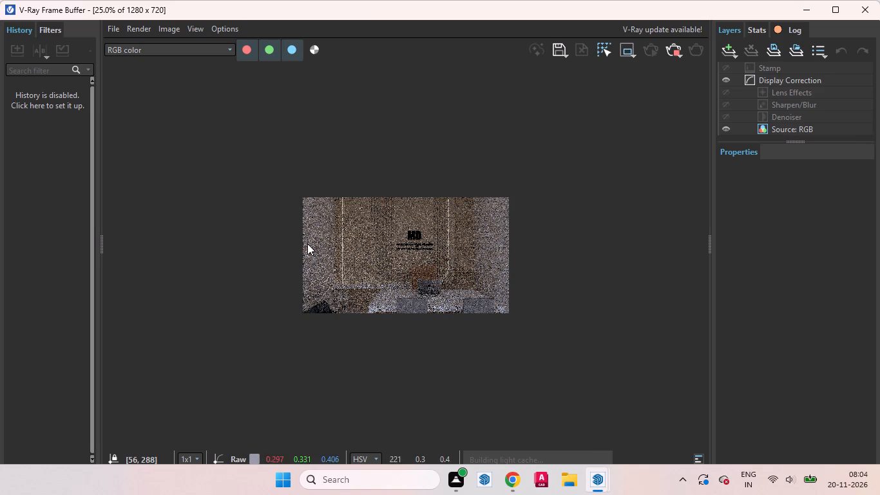
{"action": "left_click_drag", "start_coordinate": [305, 249], "coordinate": [687, 260]}
{"action": "left_click_drag", "start_coordinate": [404, 193], "coordinate": [410, 313]}
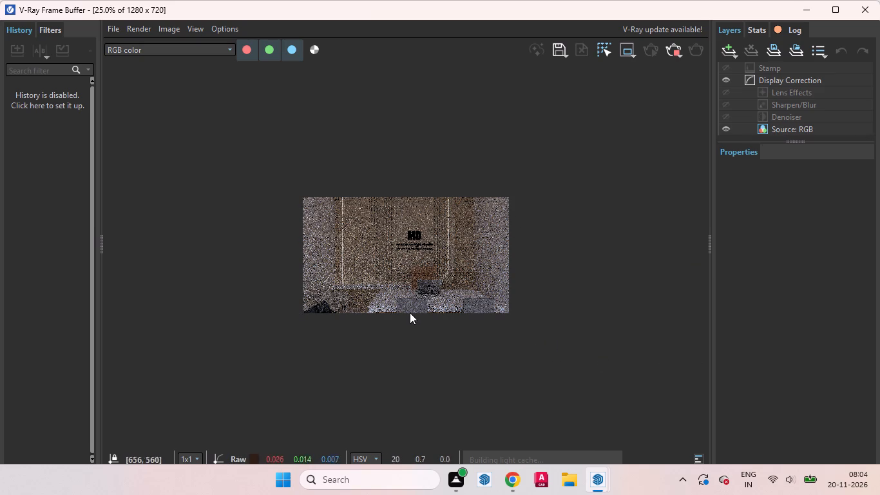
{"action": "left_click_drag", "start_coordinate": [410, 313], "coordinate": [411, 318]}
{"action": "left_click_drag", "start_coordinate": [307, 251], "coordinate": [543, 255]}
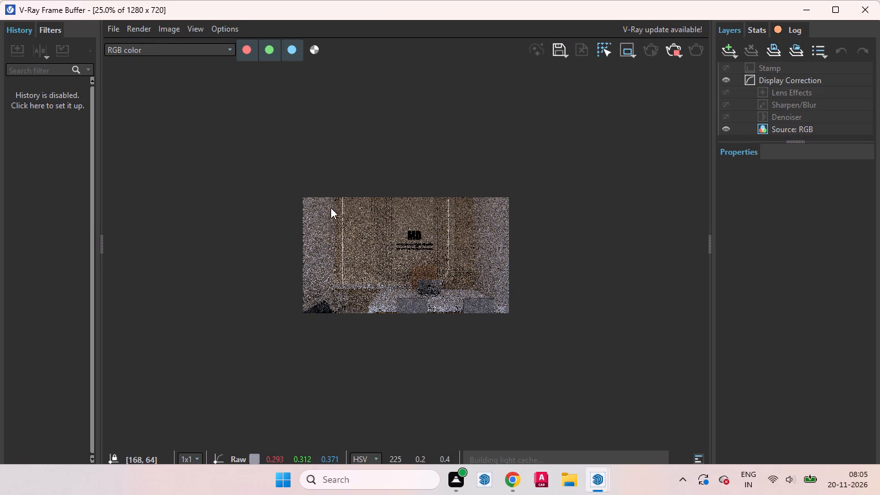
{"action": "left_click_drag", "start_coordinate": [365, 199], "coordinate": [301, 294]}
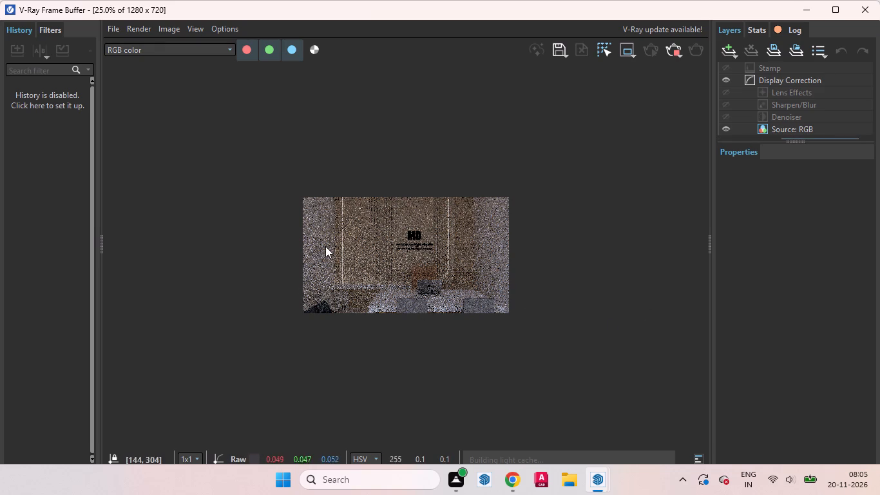
{"action": "left_click_drag", "start_coordinate": [313, 249], "coordinate": [425, 306]}
{"action": "left_click_drag", "start_coordinate": [423, 309], "coordinate": [524, 235]}
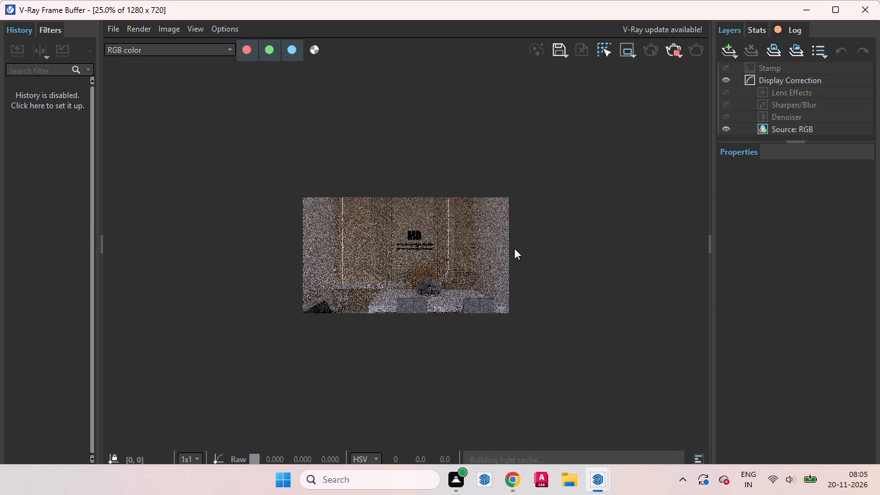
{"action": "left_click_drag", "start_coordinate": [430, 199], "coordinate": [530, 272]}
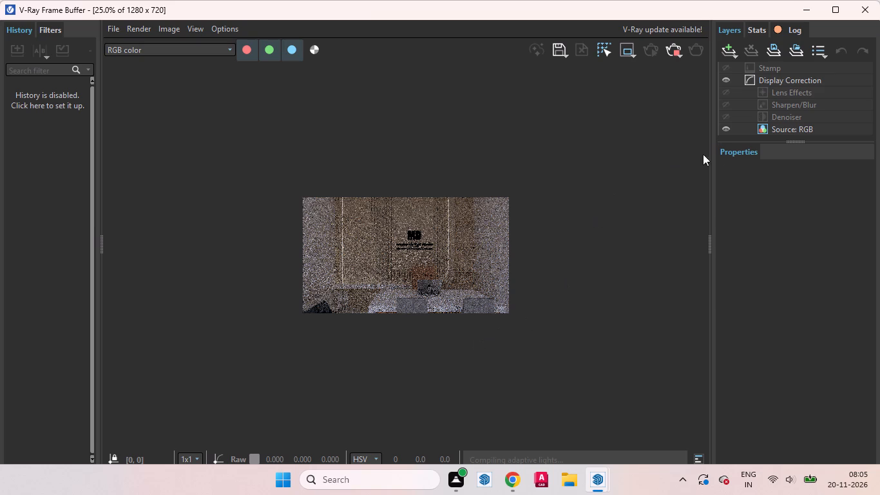
{"action": "left_click", "coordinate": [801, 11]}
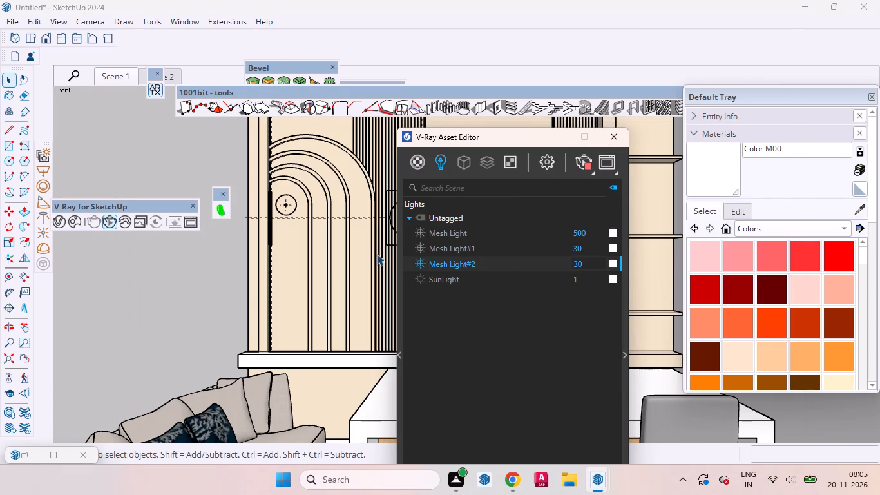
Examine the interactive render of the MD logo wall and desk area with the current mesh light settings.
{"action": "left_click_drag", "start_coordinate": [502, 140], "coordinate": [683, 199]}
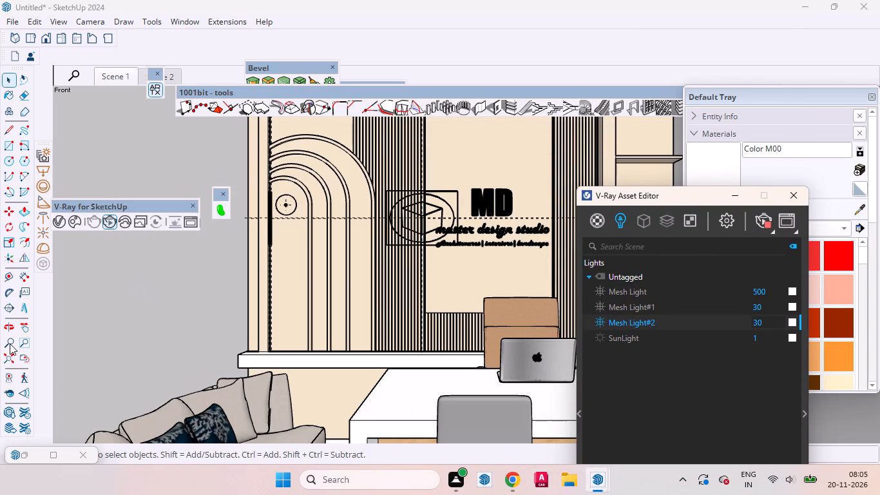
{"action": "left_click", "coordinate": [23, 325]}
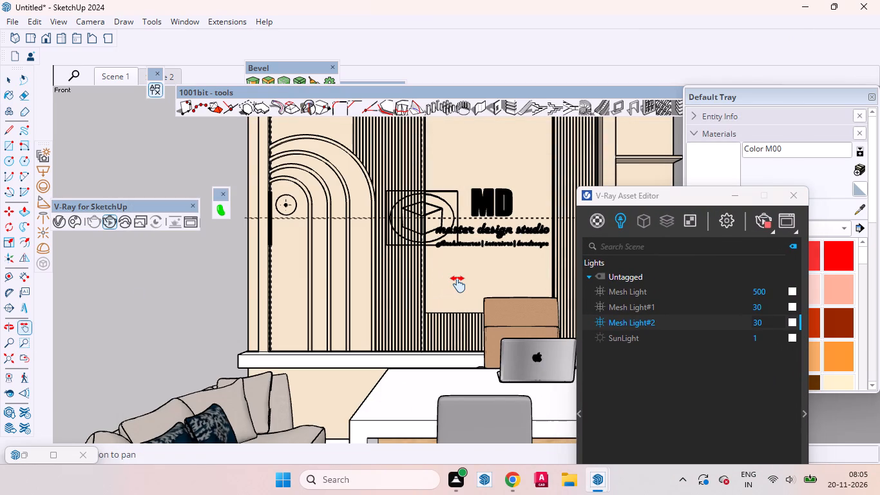
{"action": "left_click_drag", "start_coordinate": [459, 284], "coordinate": [459, 275]}
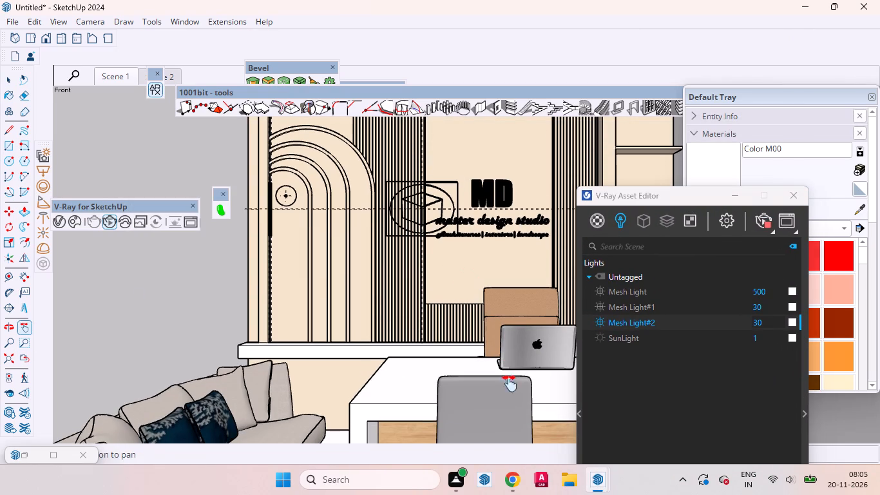
{"action": "left_click", "coordinate": [734, 421]}
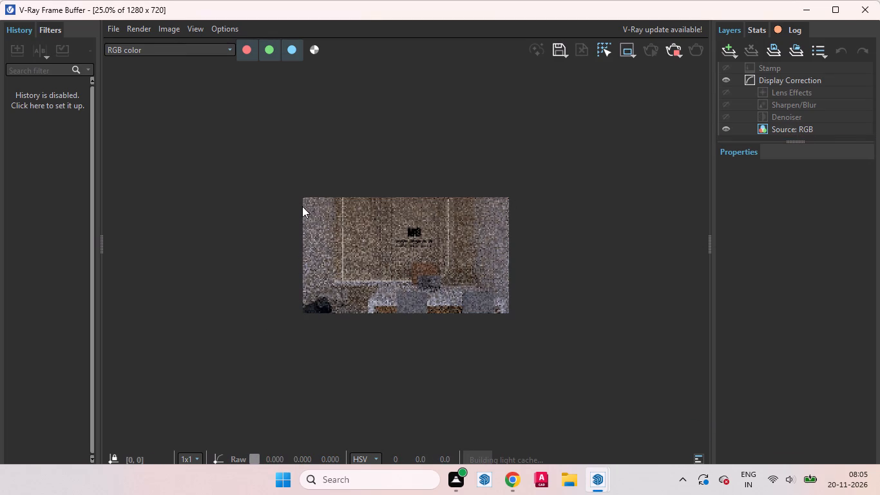
{"action": "left_click_drag", "start_coordinate": [314, 204], "coordinate": [541, 335]}
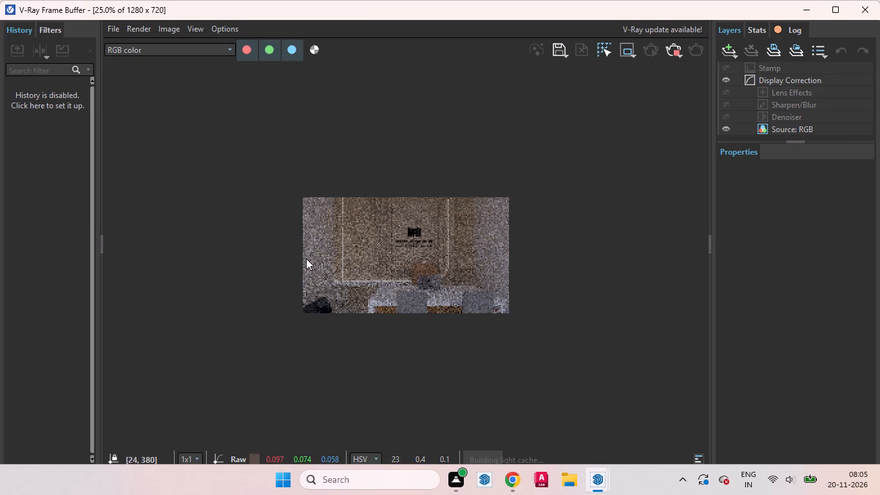
{"action": "left_click_drag", "start_coordinate": [300, 253], "coordinate": [514, 268]}
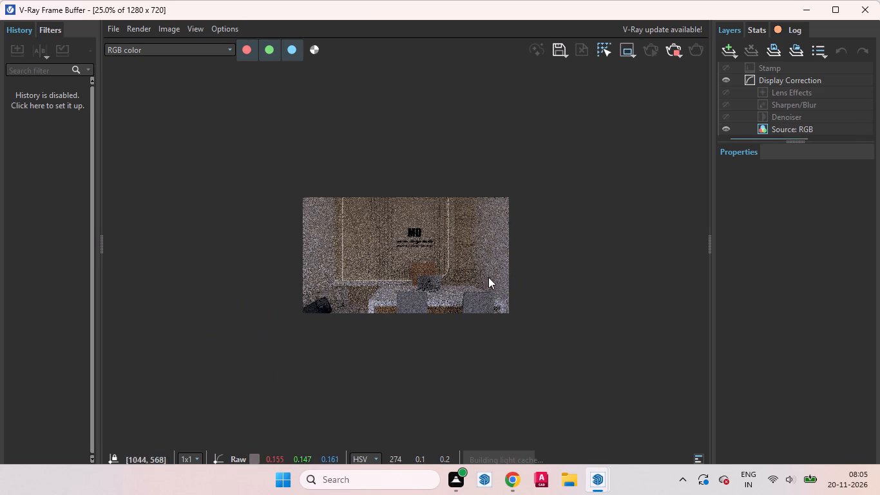
{"action": "left_click_drag", "start_coordinate": [500, 198], "coordinate": [364, 311]}
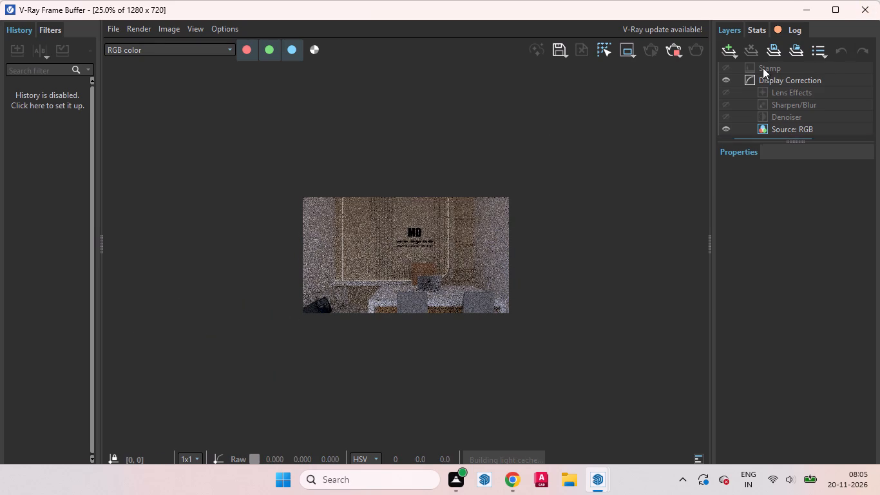
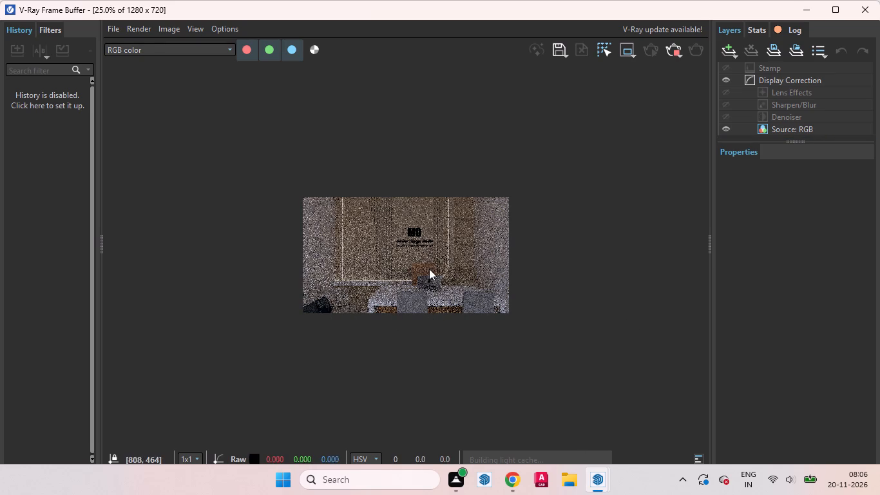
Examine the test render of the MD logo wall, its light strip and the desk area up close.
{"action": "scroll", "coordinate": [428, 269], "scroll_direction": "up", "scroll_amount": 1}
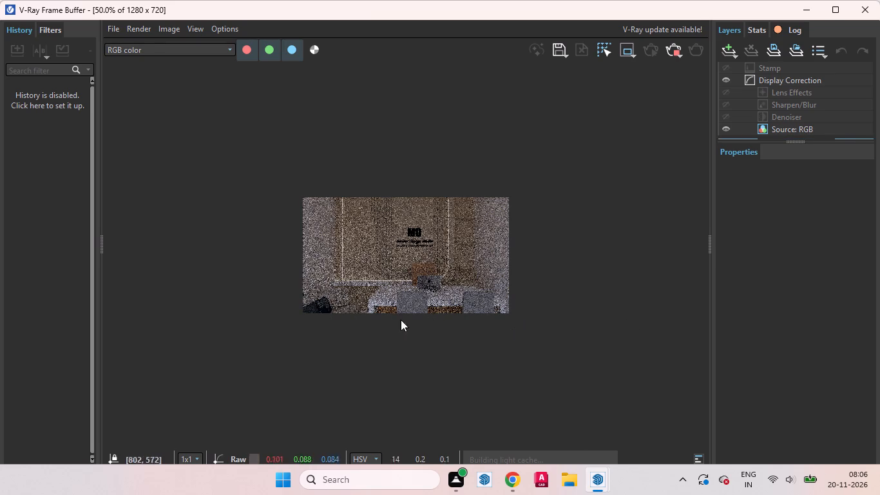
{"action": "middle_click_drag", "start_coordinate": [386, 226], "coordinate": [406, 247]}
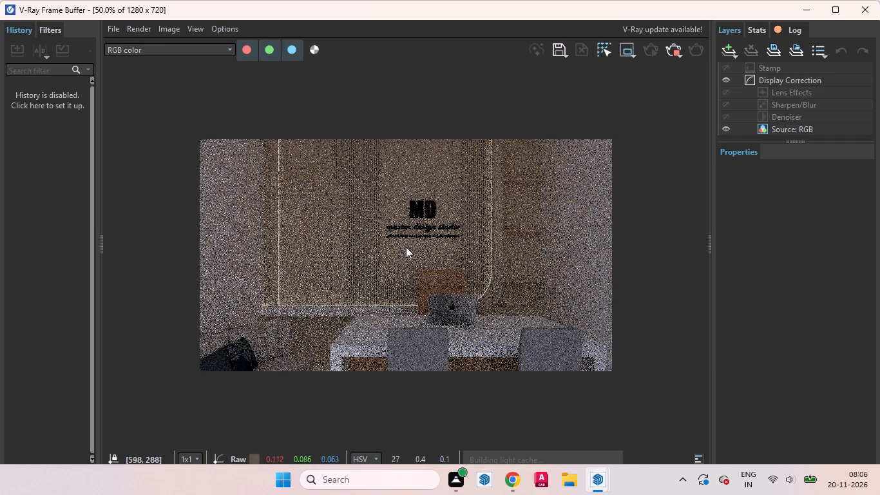
{"action": "middle_click_drag", "start_coordinate": [406, 247], "coordinate": [440, 315]}
{"action": "scroll", "coordinate": [456, 249], "scroll_direction": "up", "scroll_amount": 1}
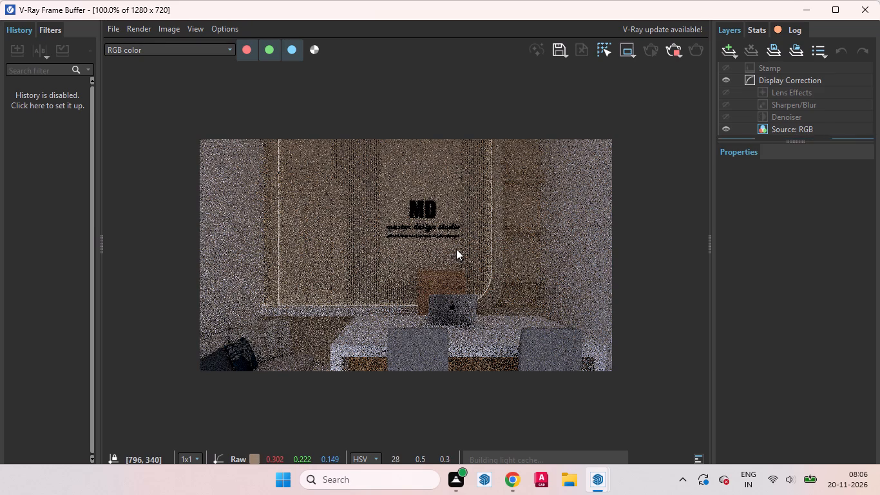
{"action": "scroll", "coordinate": [461, 251], "scroll_direction": "down", "scroll_amount": 1}
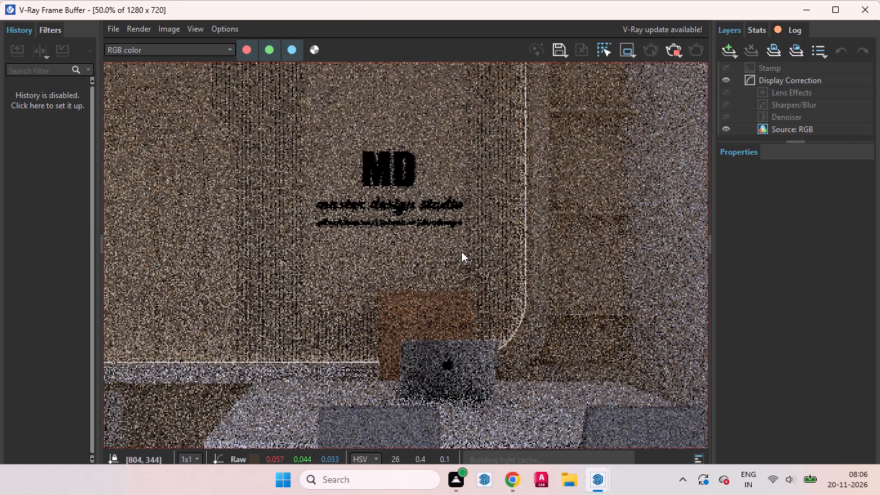
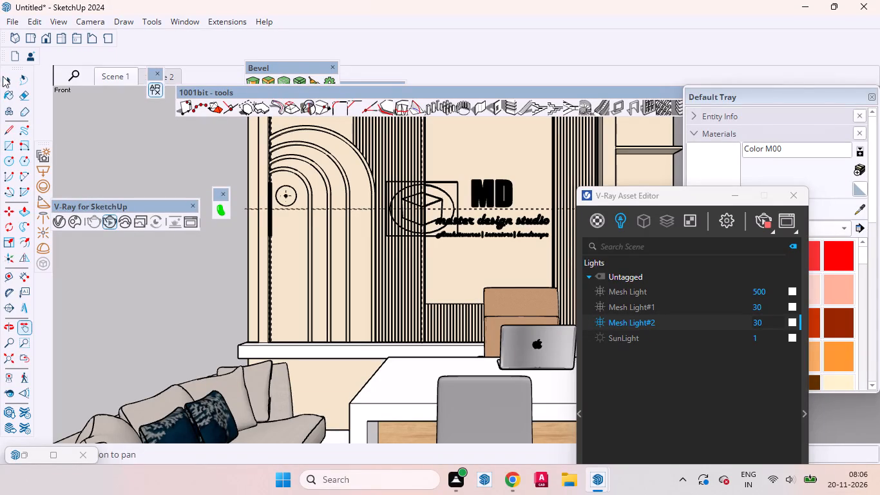
Leave the pan view of the office interior and open the 3D Warehouse model library.
{"action": "left_click", "coordinate": [4, 78]}
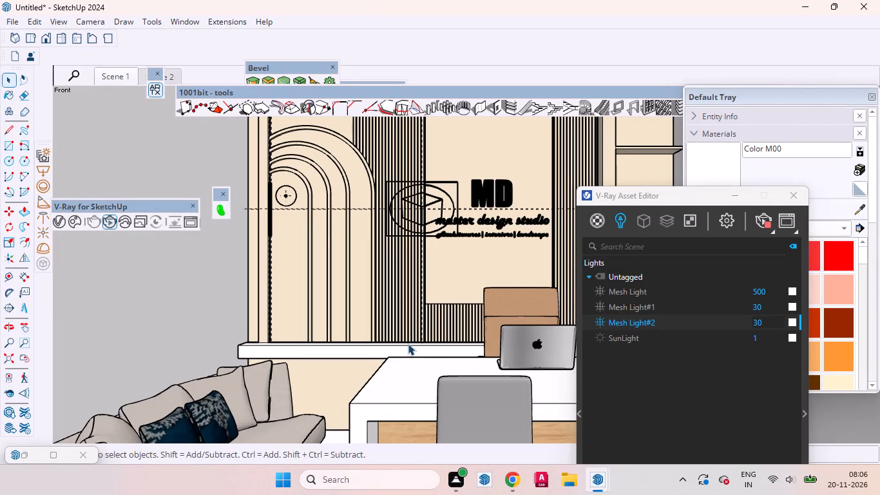
{"action": "scroll", "coordinate": [408, 351], "scroll_direction": "down", "scroll_amount": 3}
{"action": "scroll", "coordinate": [410, 360], "scroll_direction": "up", "scroll_amount": 1}
{"action": "scroll", "coordinate": [396, 318], "scroll_direction": "down", "scroll_amount": 7}
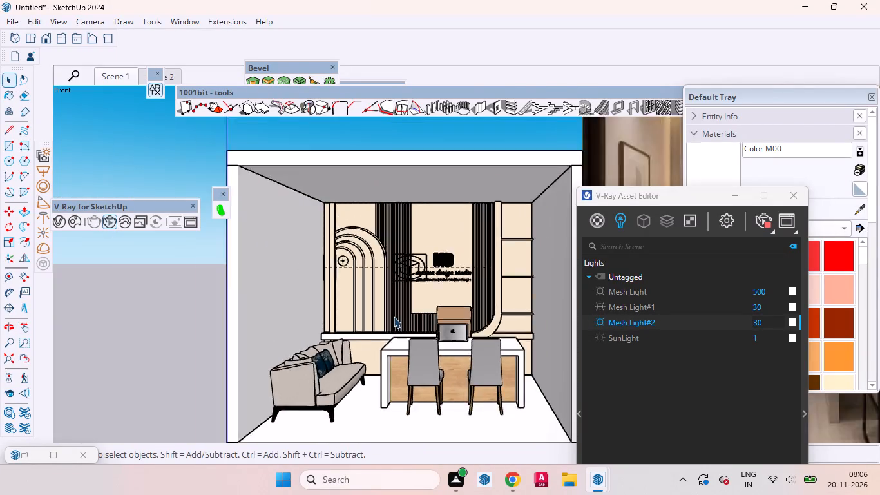
{"action": "scroll", "coordinate": [394, 316], "scroll_direction": "down", "scroll_amount": 8}
{"action": "scroll", "coordinate": [508, 331], "scroll_direction": "up", "scroll_amount": 3}
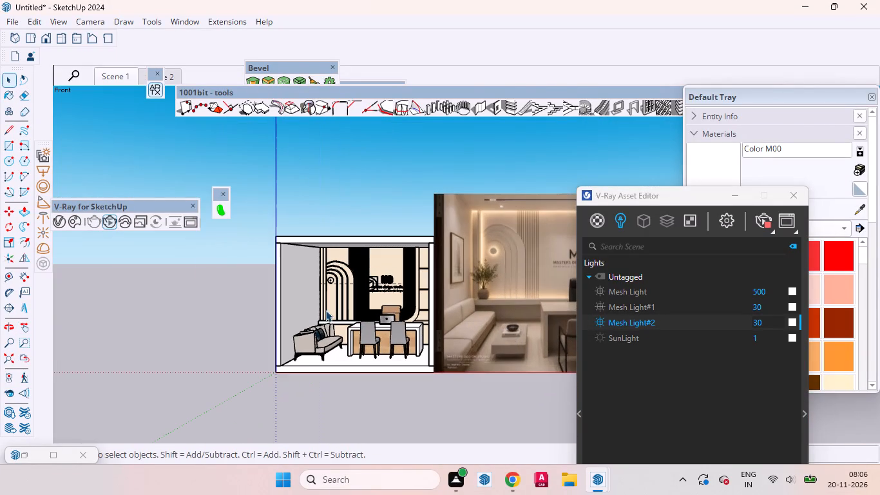
{"action": "scroll", "coordinate": [408, 314], "scroll_direction": "up", "scroll_amount": 3}
{"action": "left_click", "coordinate": [182, 23]}
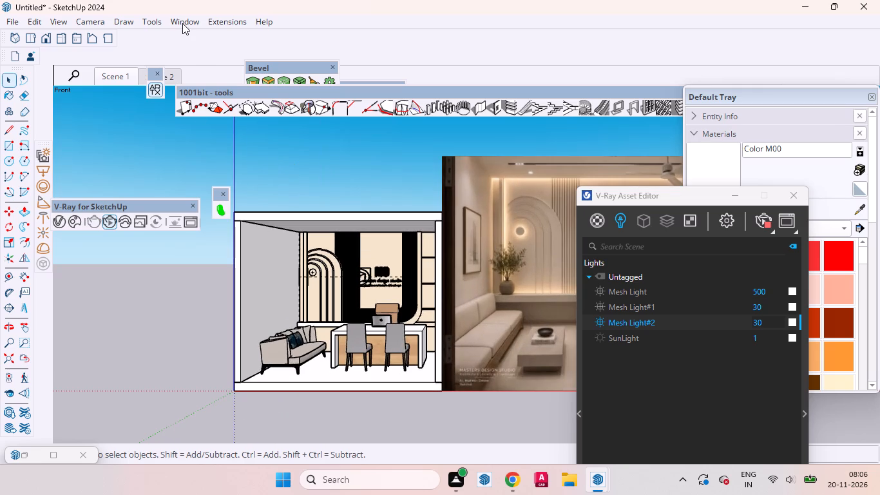
{"action": "left_click", "coordinate": [211, 120]}
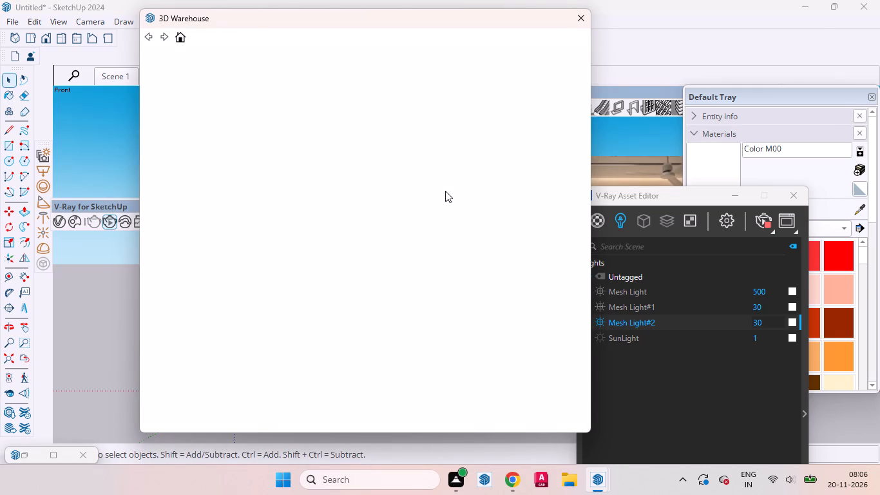
Stop the running V-Ray interactive render.
{"action": "left_click", "coordinate": [755, 216]}
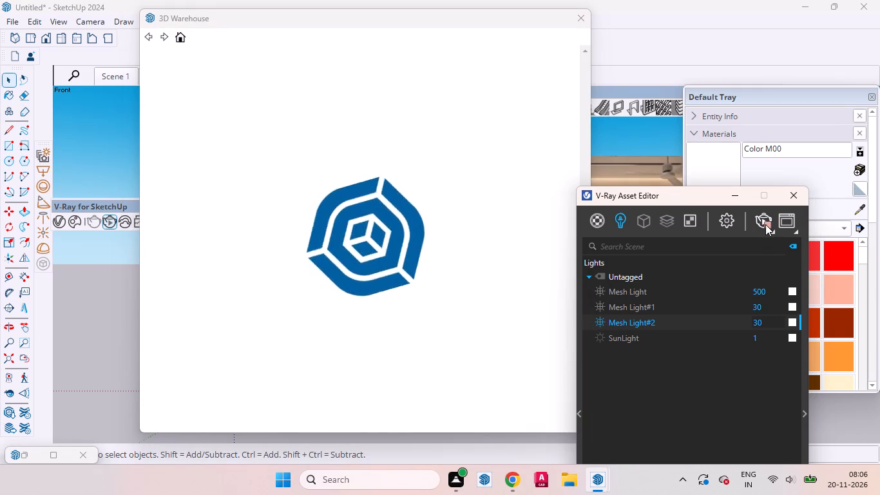
{"action": "left_click", "coordinate": [763, 226]}
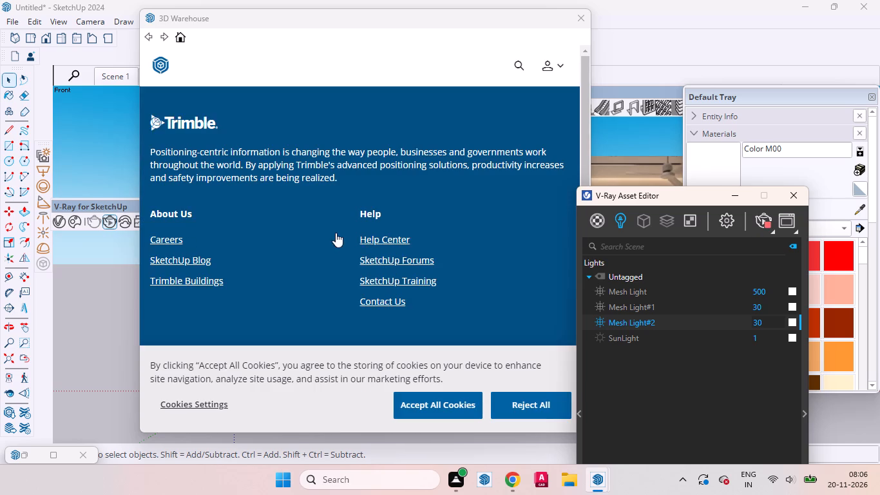
Search the 3D Warehouse models for "plants" in place of the previous laptop search.
{"action": "left_click", "coordinate": [513, 66]}
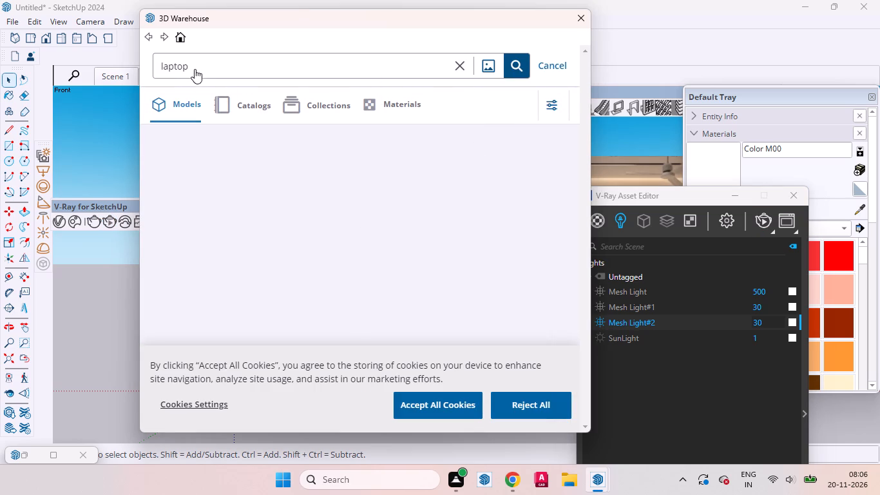
{"action": "left_click", "coordinate": [195, 67]}
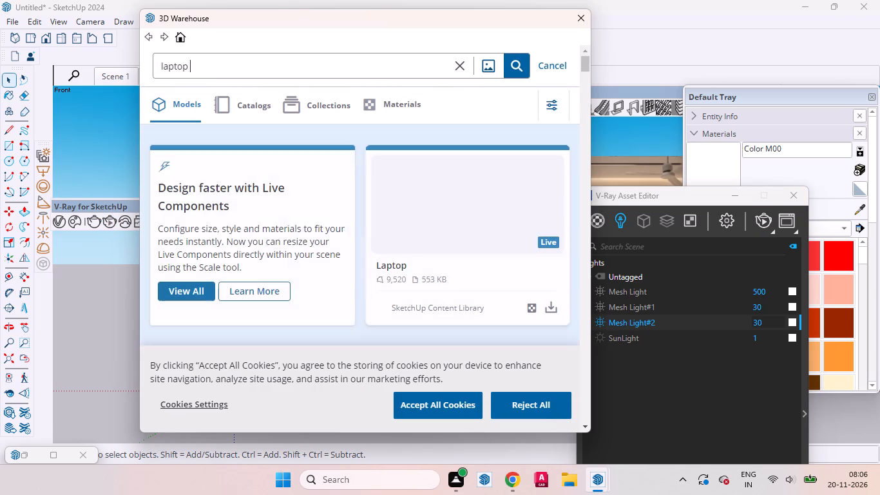
{"action": "key", "text": "BackSpace"}
{"action": "key", "text": "BackSpace"}
{"action": "key", "text": "BackSpace"}
{"action": "key", "text": "BackSpace"}
{"action": "key", "text": "BackSpace"}
{"action": "key", "text": "BackSpace"}
{"action": "key", "text": "BackSpace"}
{"action": "key", "text": "BackSpace"}
{"action": "key", "text": "BackSpace"}
{"action": "key", "text": "BackSpace"}
{"action": "key", "text": "BackSpace"}
{"action": "key", "text": "BackSpace"}
{"action": "key", "text": "BackSpace"}
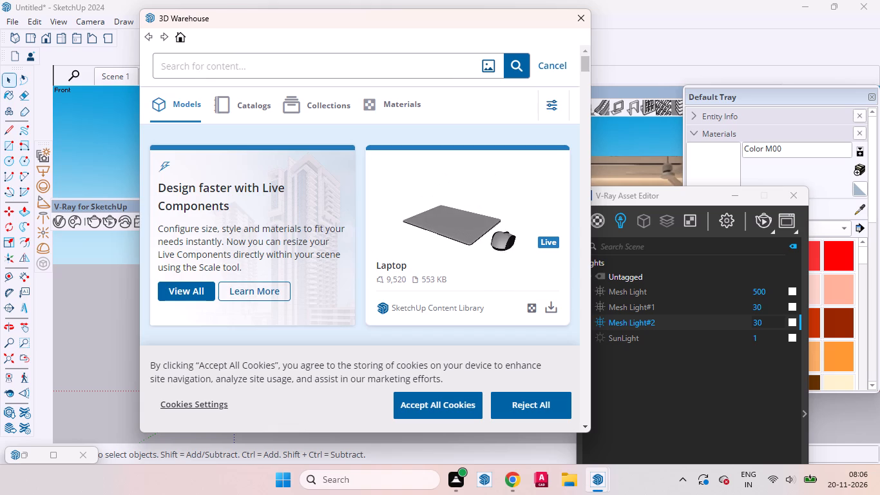
{"action": "type", "text": "plants"}
{"action": "key", "text": "Return"}
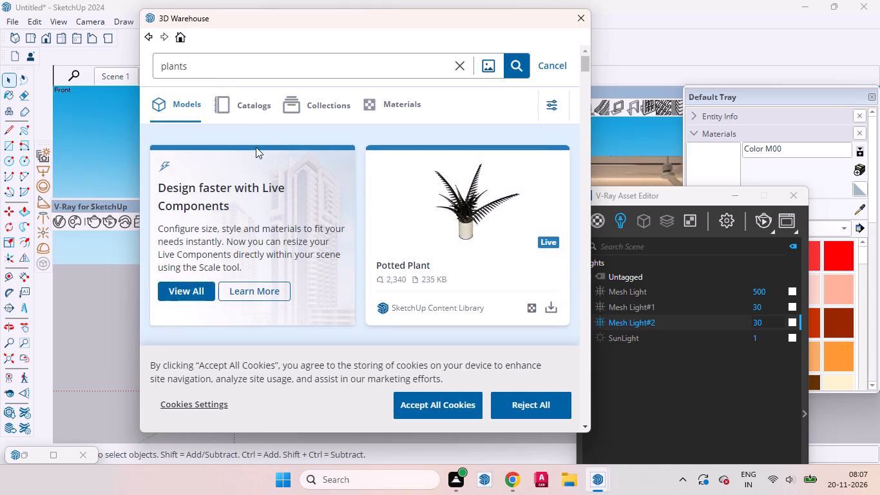
Browse the plant models in the search results for a potted or vase plant that suits the office interior.
{"action": "scroll", "coordinate": [256, 147], "scroll_direction": "down", "scroll_amount": 3}
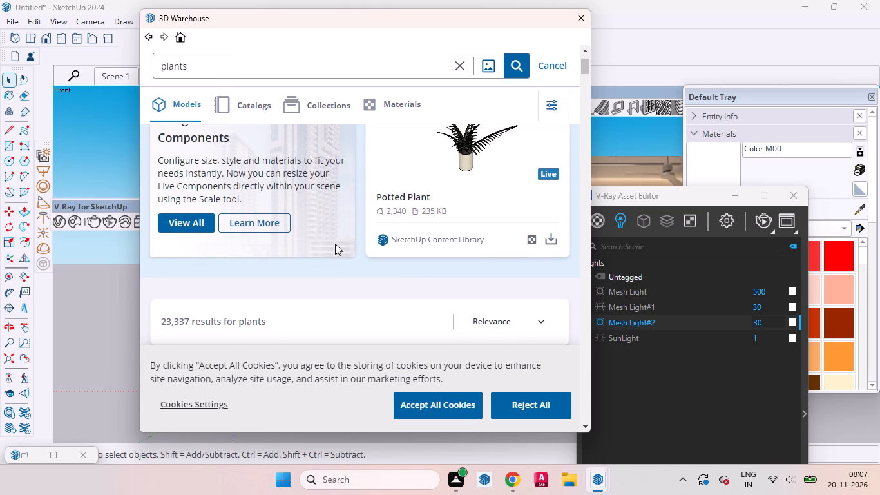
{"action": "scroll", "coordinate": [379, 238], "scroll_direction": "down", "scroll_amount": 3}
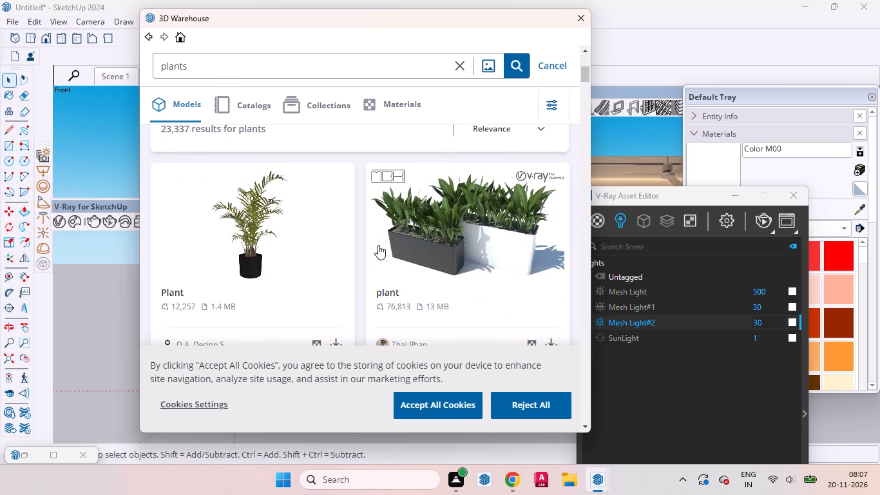
{"action": "scroll", "coordinate": [378, 245], "scroll_direction": "down", "scroll_amount": 5}
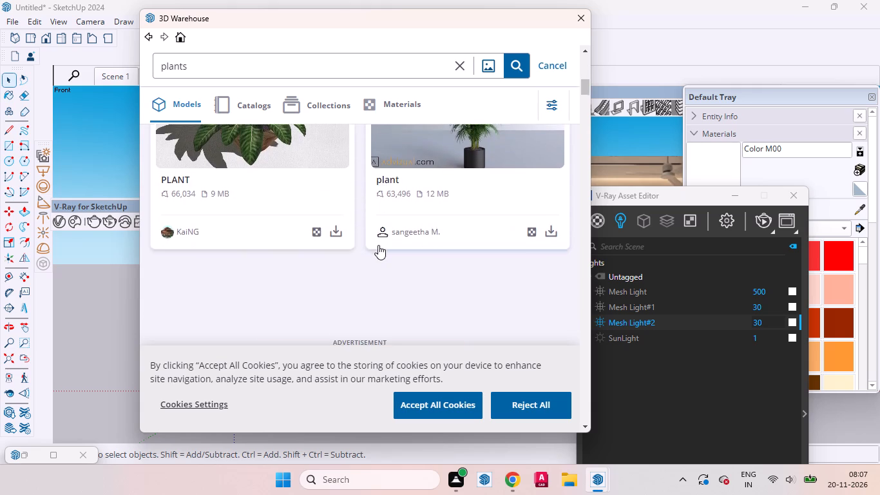
{"action": "scroll", "coordinate": [378, 245], "scroll_direction": "down", "scroll_amount": 6}
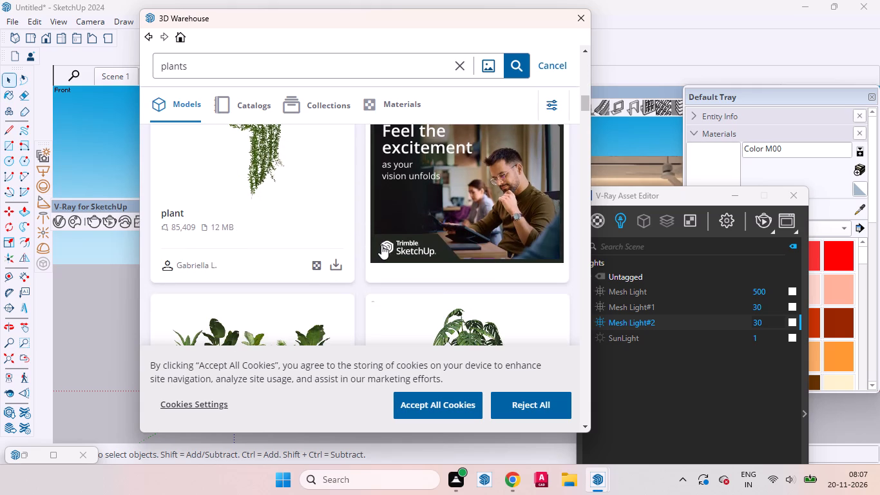
{"action": "scroll", "coordinate": [381, 246], "scroll_direction": "up", "scroll_amount": 1}
{"action": "scroll", "coordinate": [381, 246], "scroll_direction": "down", "scroll_amount": 3}
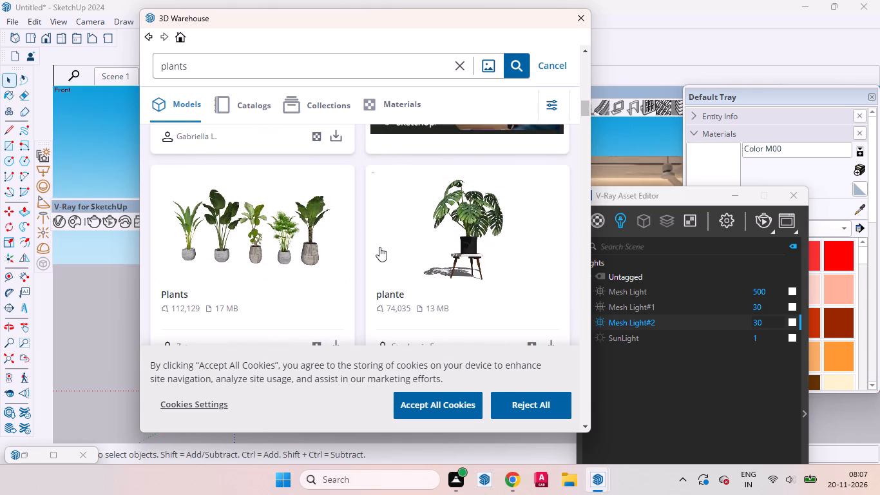
{"action": "scroll", "coordinate": [378, 231], "scroll_direction": "down", "scroll_amount": 2}
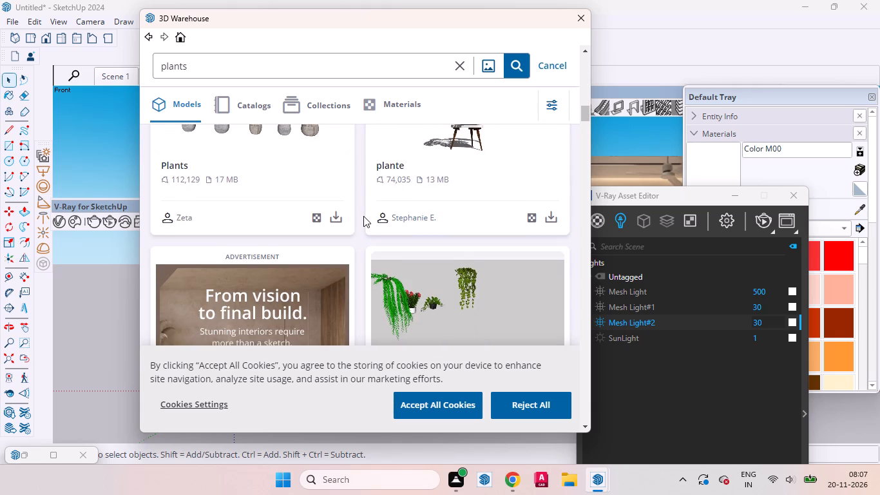
{"action": "scroll", "coordinate": [361, 217], "scroll_direction": "up", "scroll_amount": 1}
{"action": "scroll", "coordinate": [361, 217], "scroll_direction": "down", "scroll_amount": 5}
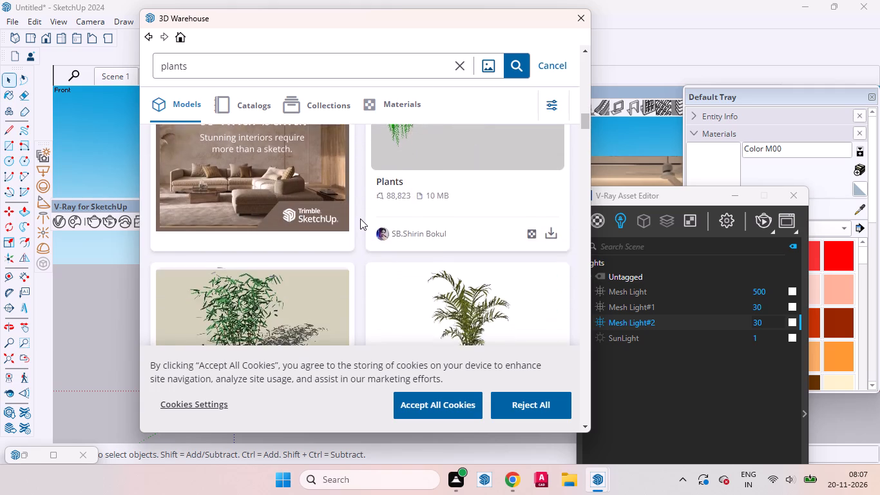
{"action": "scroll", "coordinate": [360, 218], "scroll_direction": "down", "scroll_amount": 5}
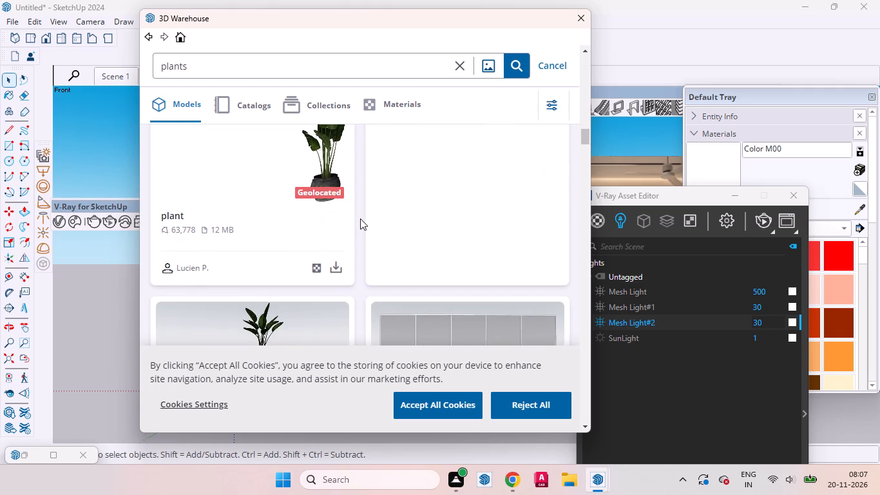
{"action": "scroll", "coordinate": [360, 218], "scroll_direction": "down", "scroll_amount": 3}
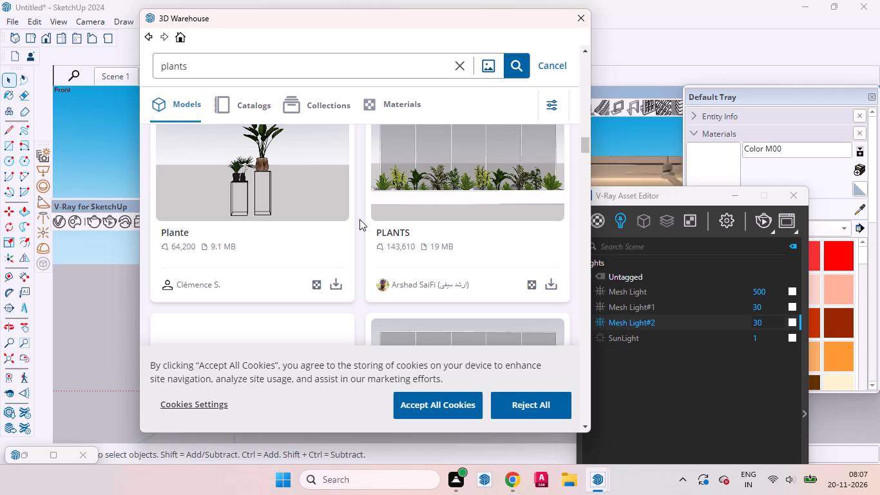
{"action": "scroll", "coordinate": [359, 219], "scroll_direction": "down", "scroll_amount": 2}
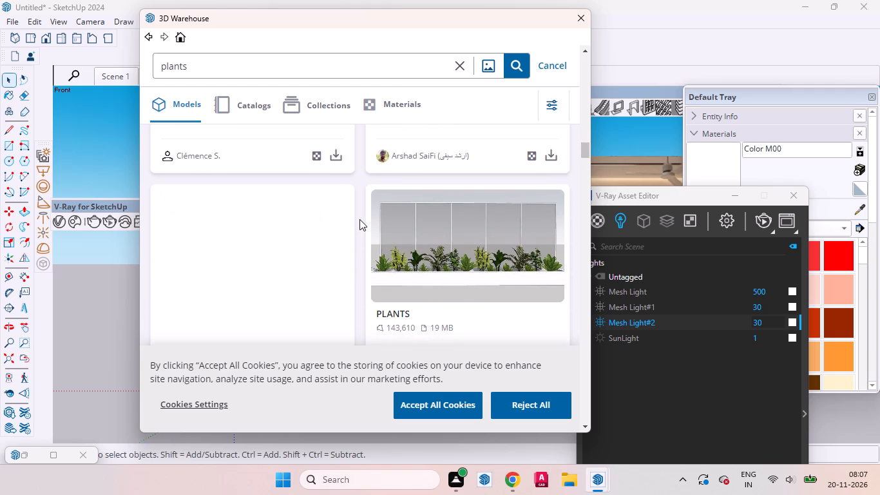
{"action": "scroll", "coordinate": [359, 219], "scroll_direction": "down", "scroll_amount": 4}
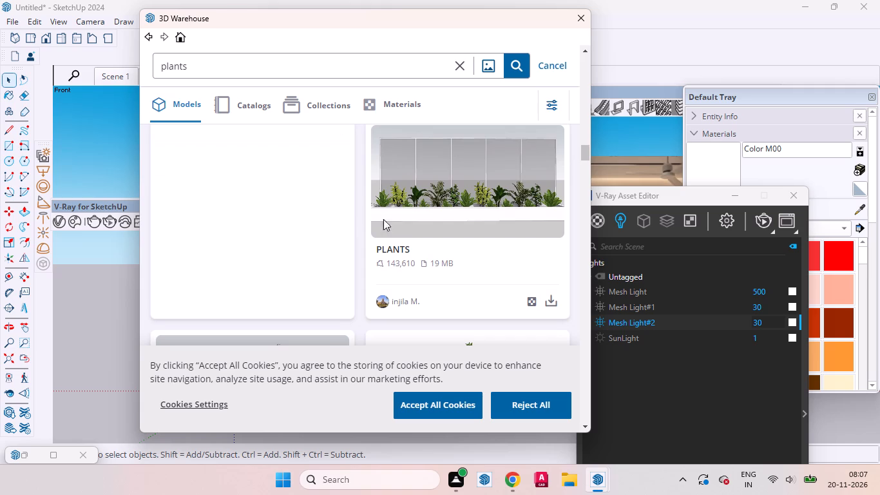
{"action": "scroll", "coordinate": [392, 217], "scroll_direction": "down", "scroll_amount": 4}
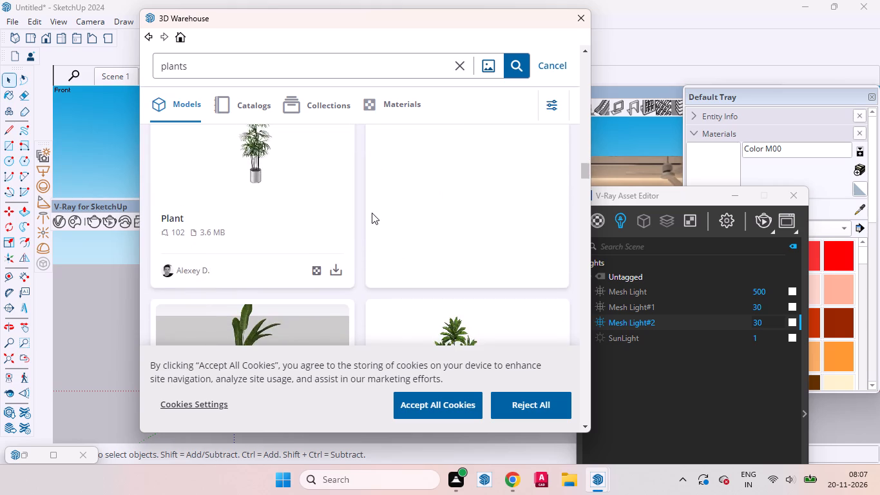
{"action": "scroll", "coordinate": [372, 213], "scroll_direction": "down", "scroll_amount": 4}
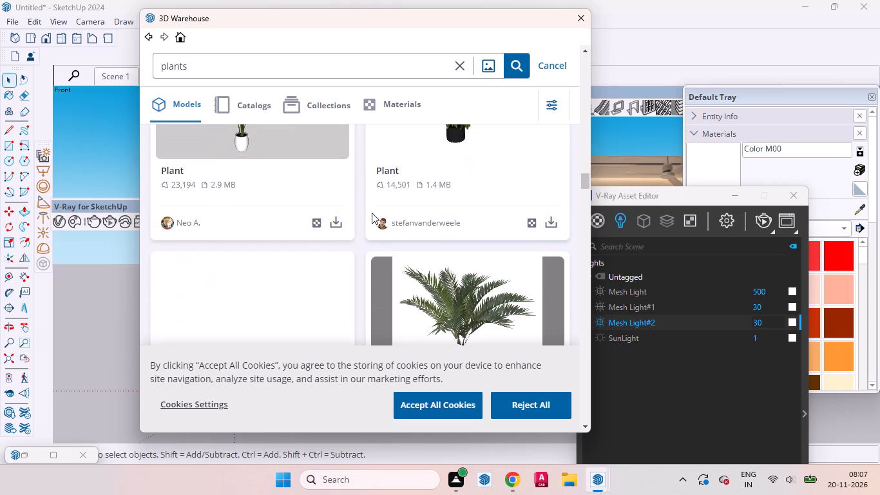
{"action": "scroll", "coordinate": [372, 213], "scroll_direction": "down", "scroll_amount": 1}
{"action": "scroll", "coordinate": [372, 213], "scroll_direction": "up", "scroll_amount": 2}
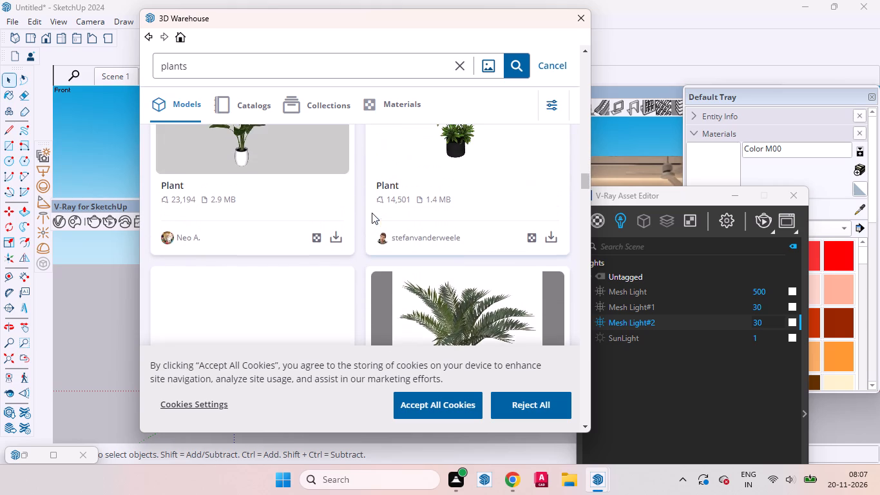
{"action": "scroll", "coordinate": [372, 213], "scroll_direction": "down", "scroll_amount": 2}
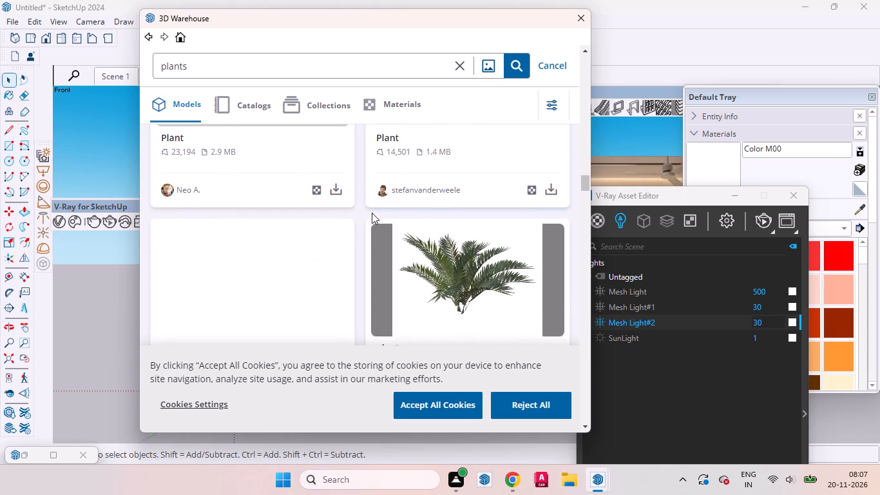
{"action": "scroll", "coordinate": [372, 213], "scroll_direction": "down", "scroll_amount": 5}
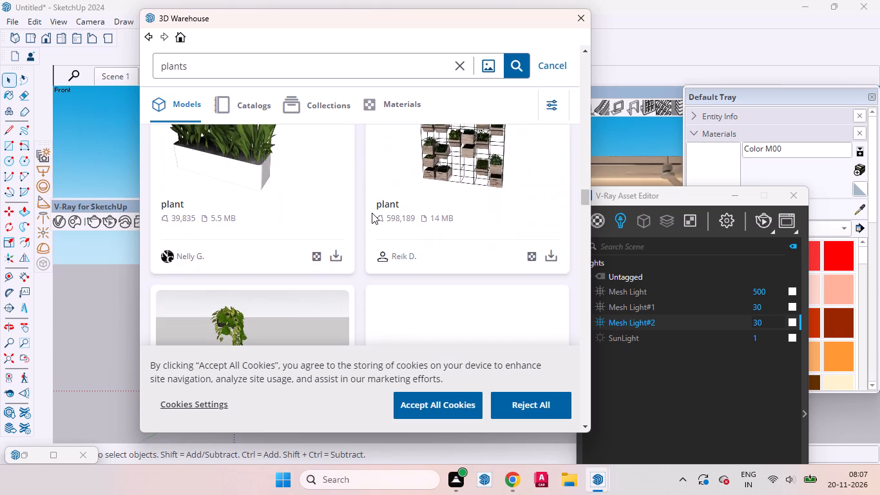
{"action": "scroll", "coordinate": [372, 213], "scroll_direction": "down", "scroll_amount": 5}
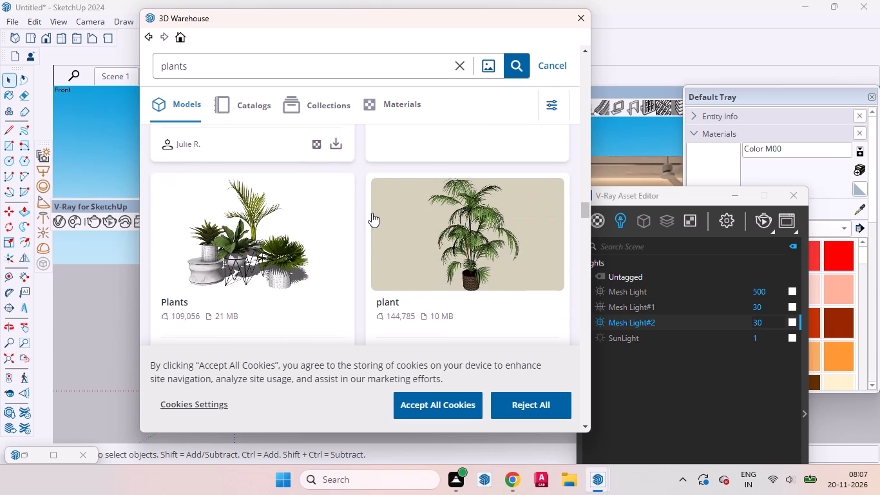
{"action": "scroll", "coordinate": [372, 213], "scroll_direction": "down", "scroll_amount": 4}
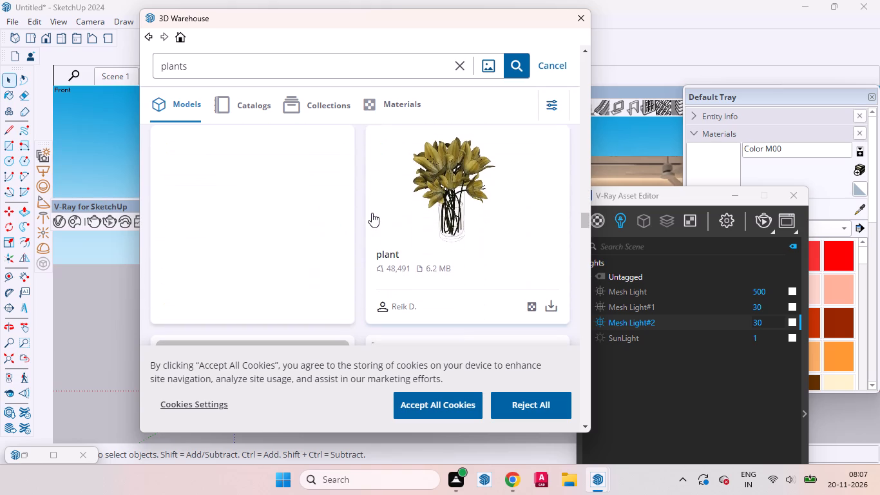
{"action": "scroll", "coordinate": [372, 213], "scroll_direction": "down", "scroll_amount": 1}
{"action": "scroll", "coordinate": [372, 213], "scroll_direction": "up", "scroll_amount": 1}
{"action": "scroll", "coordinate": [372, 213], "scroll_direction": "down", "scroll_amount": 7}
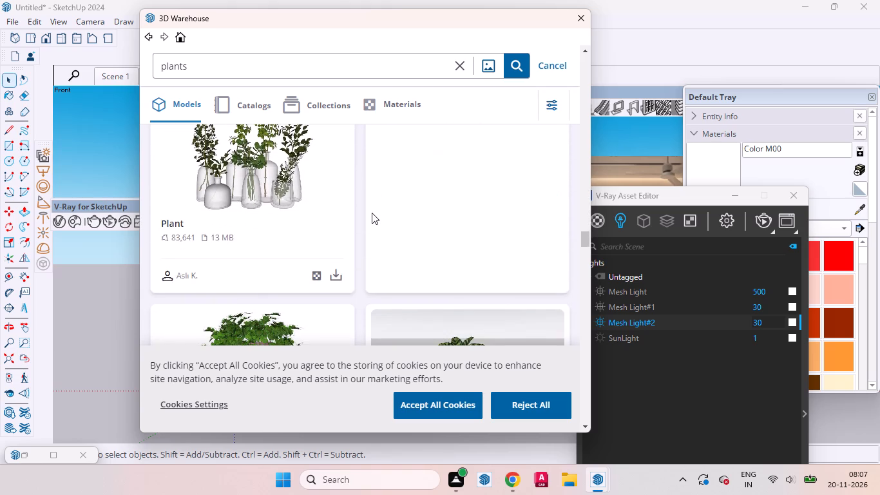
{"action": "scroll", "coordinate": [372, 213], "scroll_direction": "down", "scroll_amount": 6}
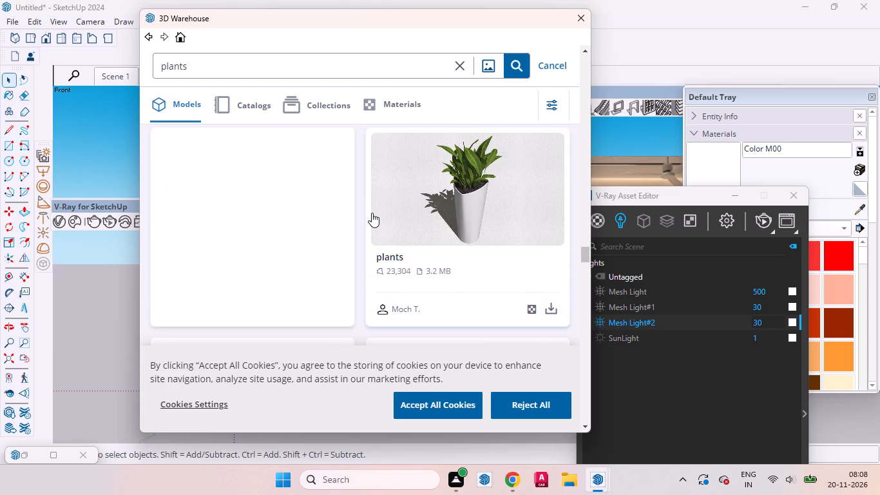
{"action": "scroll", "coordinate": [372, 213], "scroll_direction": "down", "scroll_amount": 1}
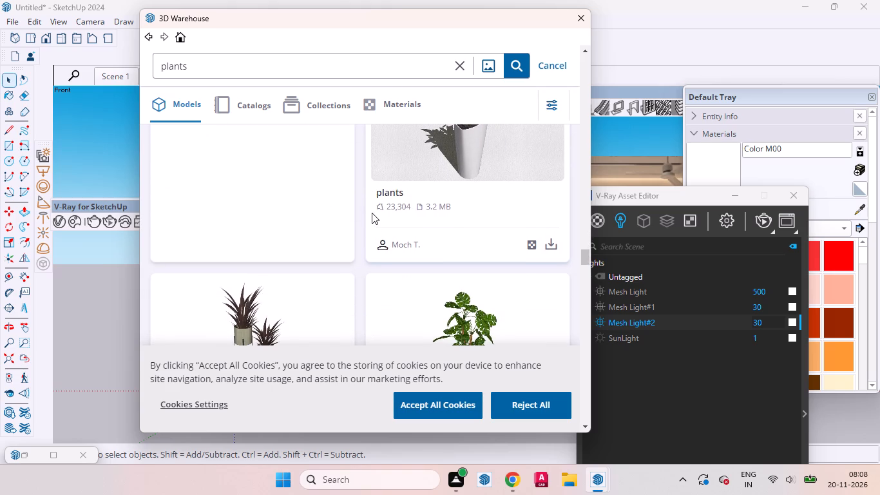
{"action": "scroll", "coordinate": [372, 213], "scroll_direction": "up", "scroll_amount": 1}
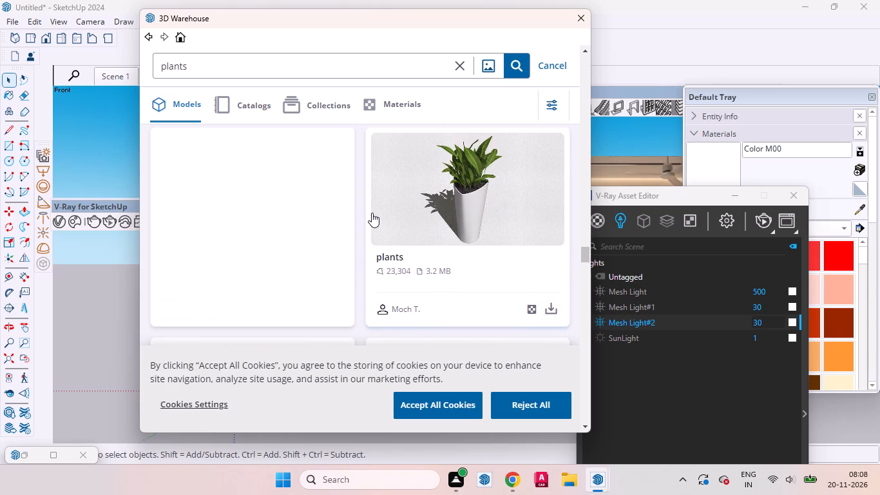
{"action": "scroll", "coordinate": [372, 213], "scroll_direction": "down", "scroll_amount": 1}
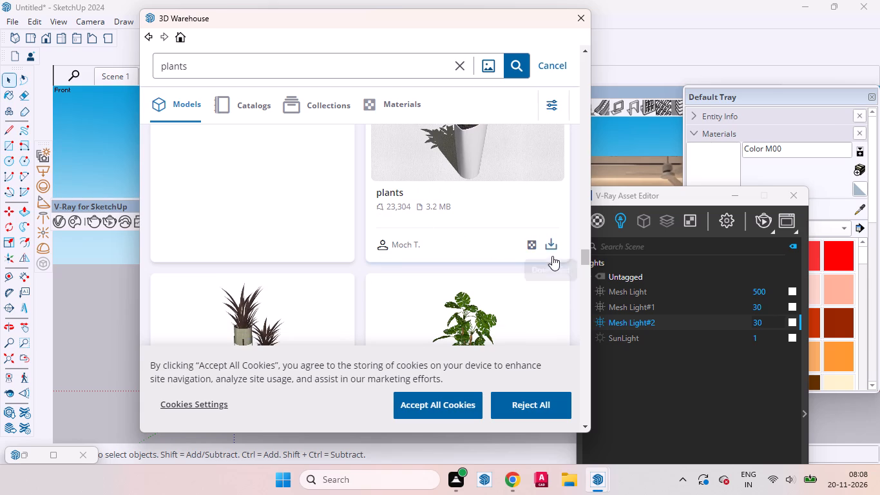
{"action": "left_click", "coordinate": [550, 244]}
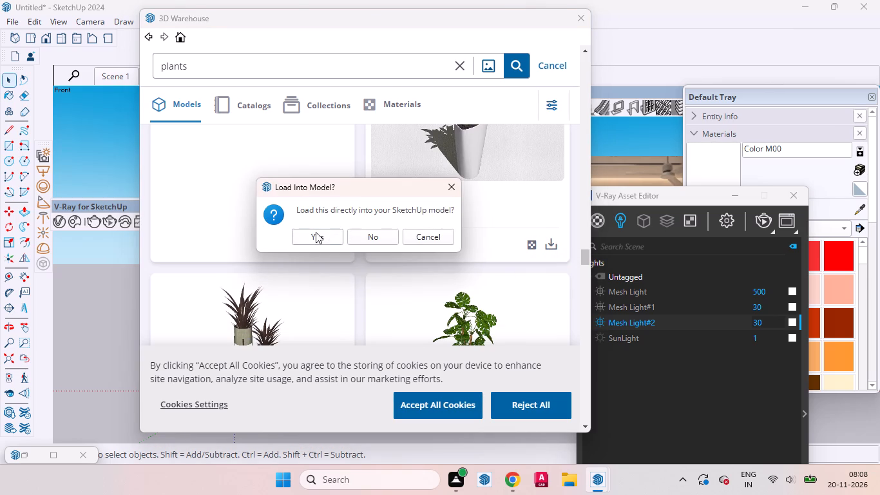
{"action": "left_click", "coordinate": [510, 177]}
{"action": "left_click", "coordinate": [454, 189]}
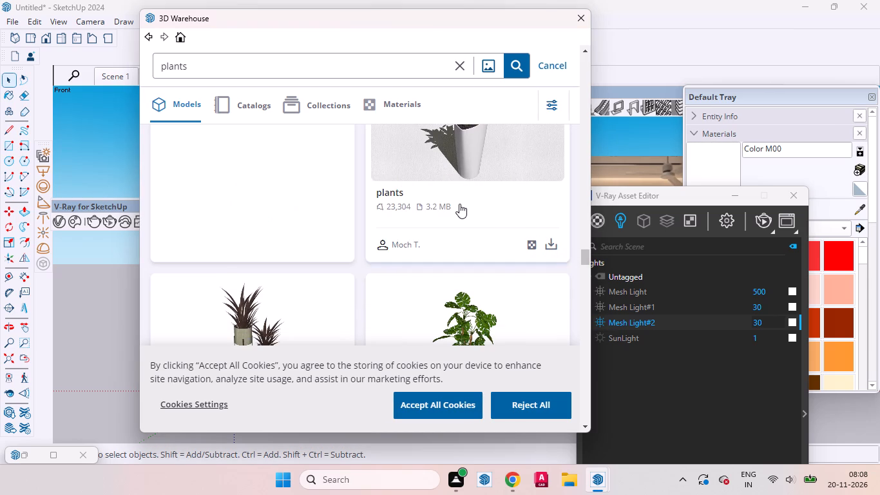
Browse further through the plant models in the search results for alternatives to the white-vase plant.
{"action": "scroll", "coordinate": [459, 206], "scroll_direction": "down", "scroll_amount": 7}
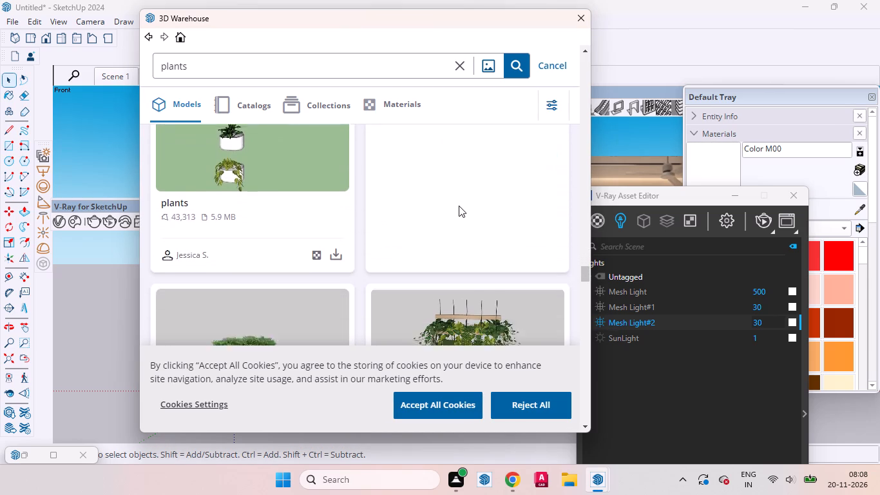
{"action": "scroll", "coordinate": [459, 206], "scroll_direction": "down", "scroll_amount": 5}
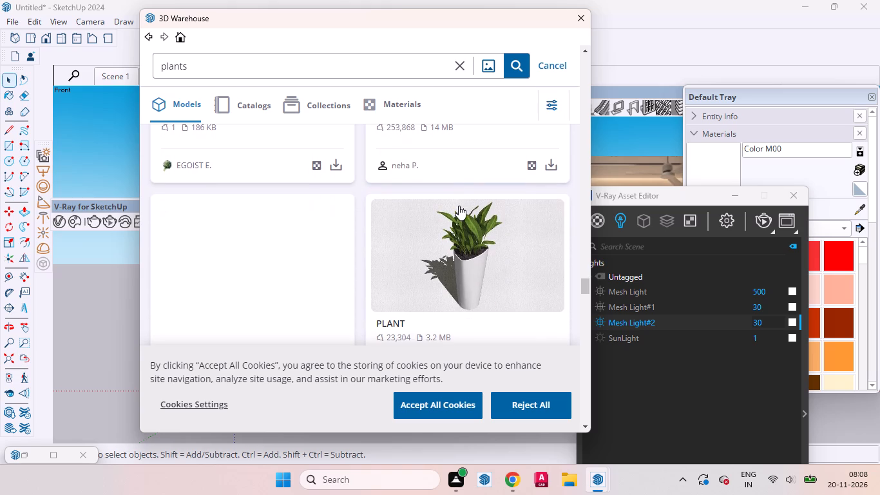
{"action": "scroll", "coordinate": [459, 206], "scroll_direction": "down", "scroll_amount": 4}
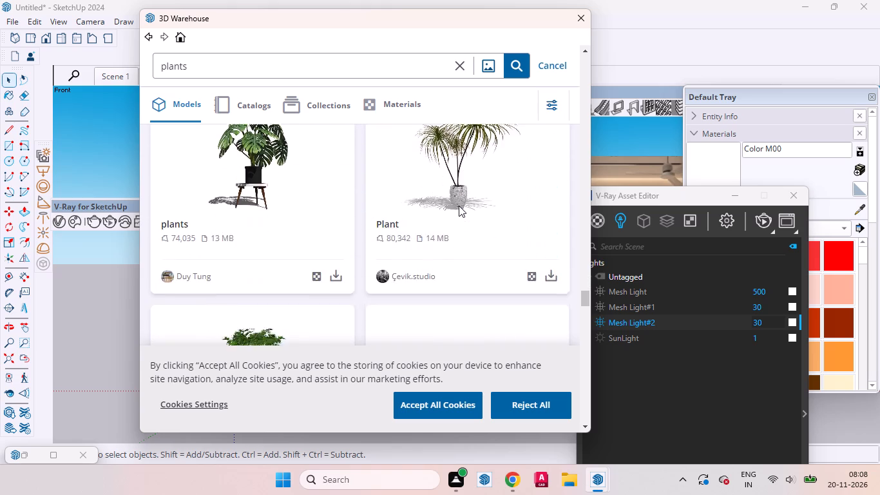
{"action": "scroll", "coordinate": [459, 206], "scroll_direction": "down", "scroll_amount": 4}
{"action": "scroll", "coordinate": [459, 206], "scroll_direction": "up", "scroll_amount": 1}
{"action": "scroll", "coordinate": [459, 206], "scroll_direction": "down", "scroll_amount": 3}
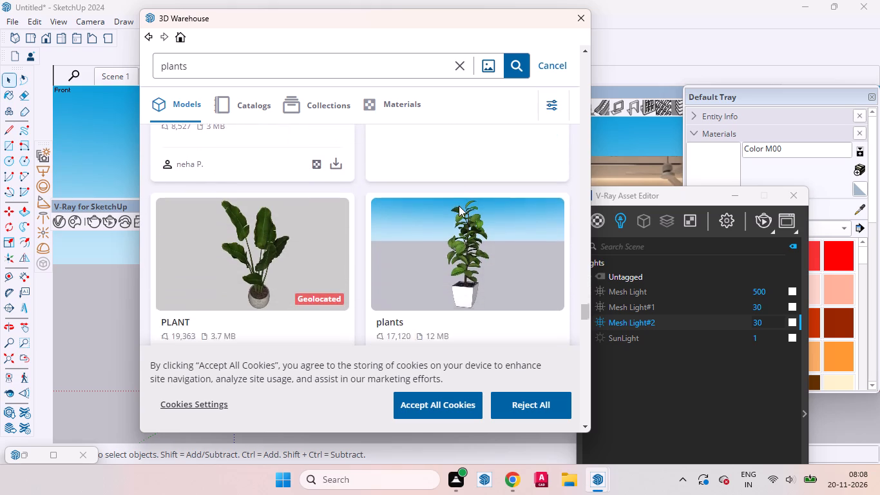
{"action": "scroll", "coordinate": [459, 206], "scroll_direction": "down", "scroll_amount": 5}
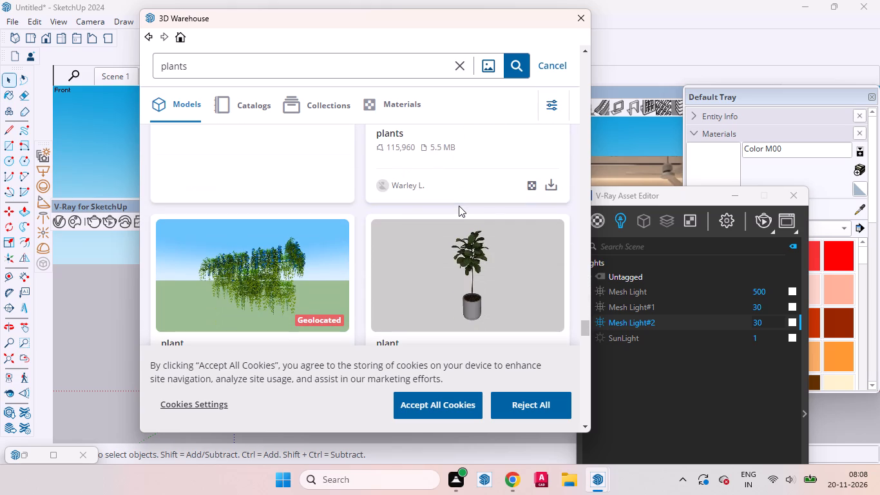
Load the 3.2 MB "plants" model with the tall white vase into the scene and place it beside the office room.
{"action": "scroll", "coordinate": [459, 206], "scroll_direction": "up", "scroll_amount": 8}
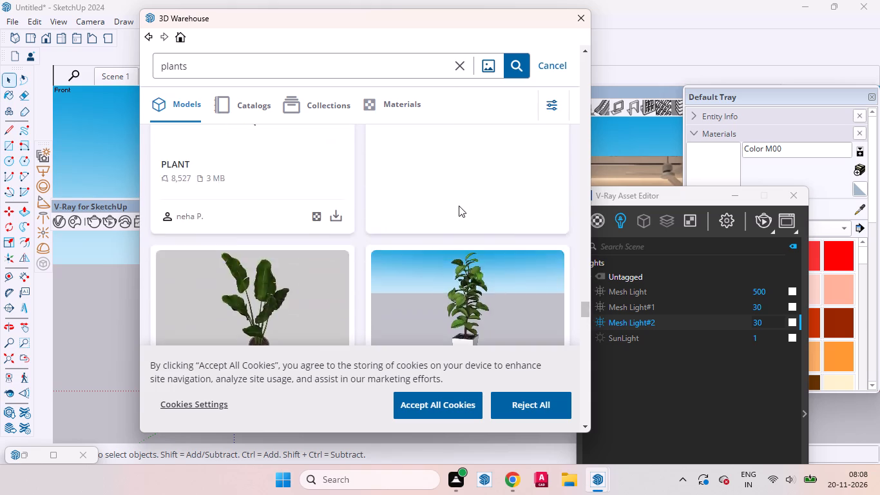
{"action": "scroll", "coordinate": [459, 206], "scroll_direction": "up", "scroll_amount": 8}
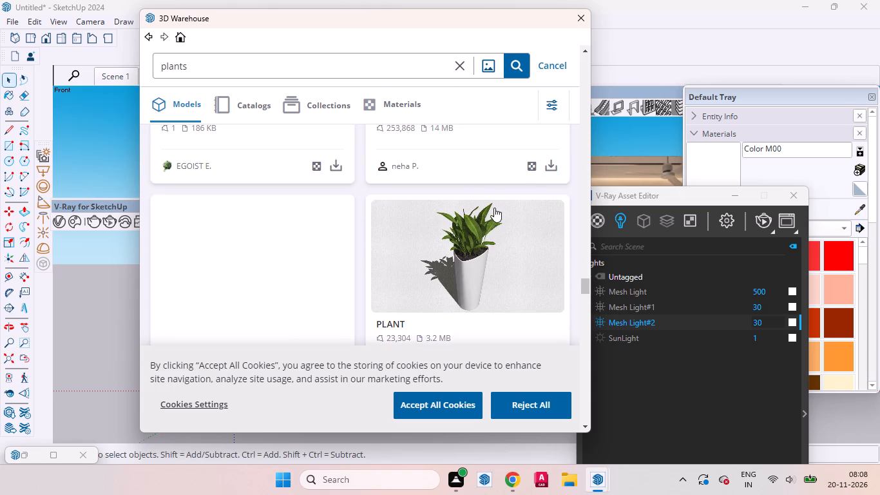
{"action": "scroll", "coordinate": [493, 208], "scroll_direction": "up", "scroll_amount": 9}
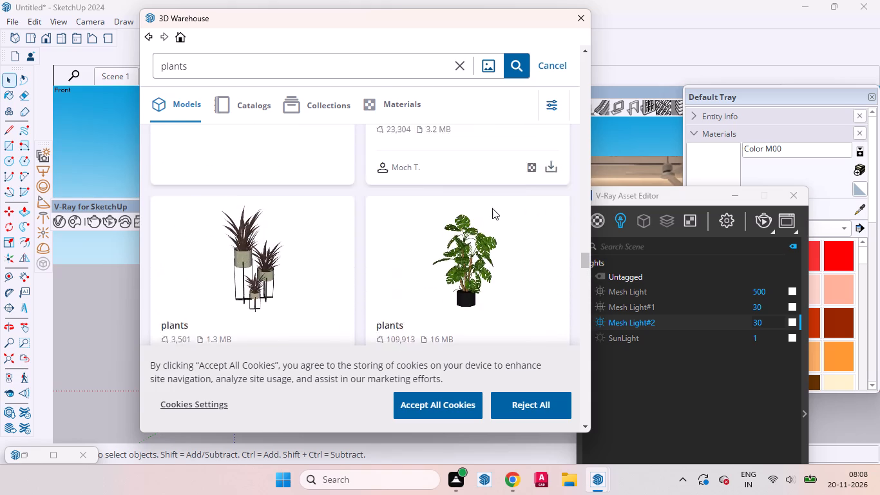
{"action": "scroll", "coordinate": [492, 208], "scroll_direction": "up", "scroll_amount": 3}
{"action": "scroll", "coordinate": [486, 208], "scroll_direction": "down", "scroll_amount": 1}
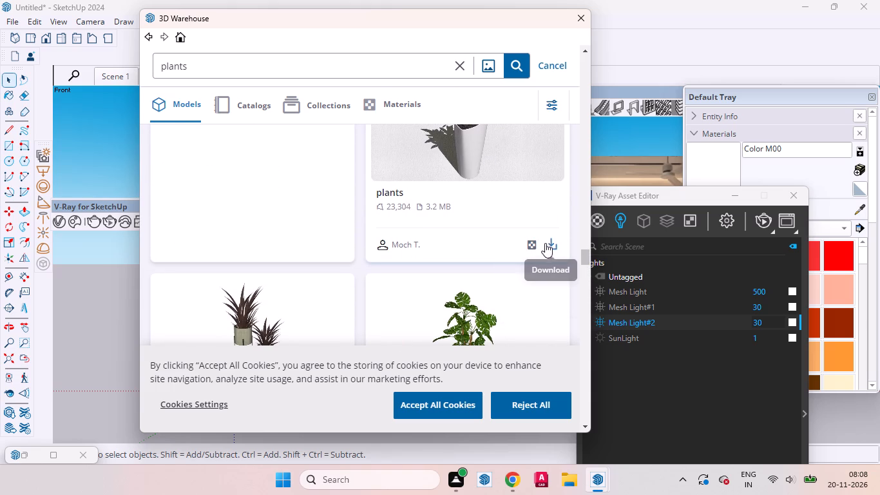
{"action": "left_click", "coordinate": [547, 244]}
{"action": "left_click", "coordinate": [316, 240]}
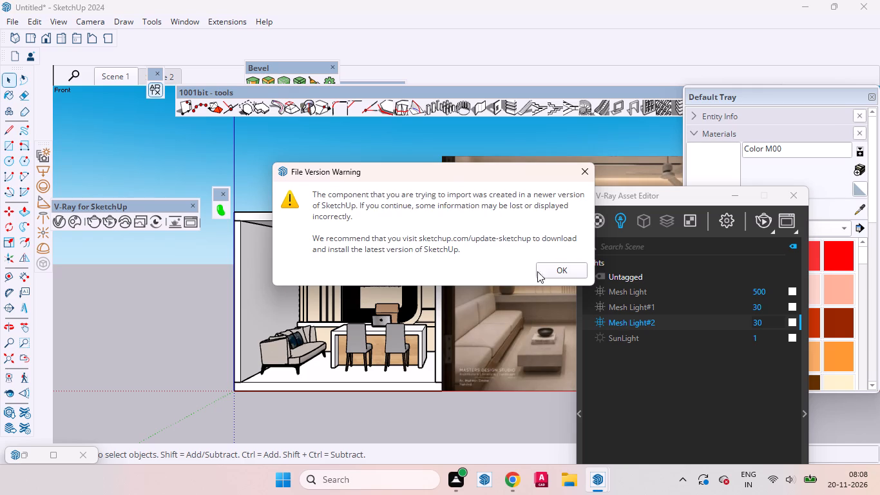
{"action": "left_click", "coordinate": [557, 267]}
{"action": "scroll", "coordinate": [316, 371], "scroll_direction": "down", "scroll_amount": 2}
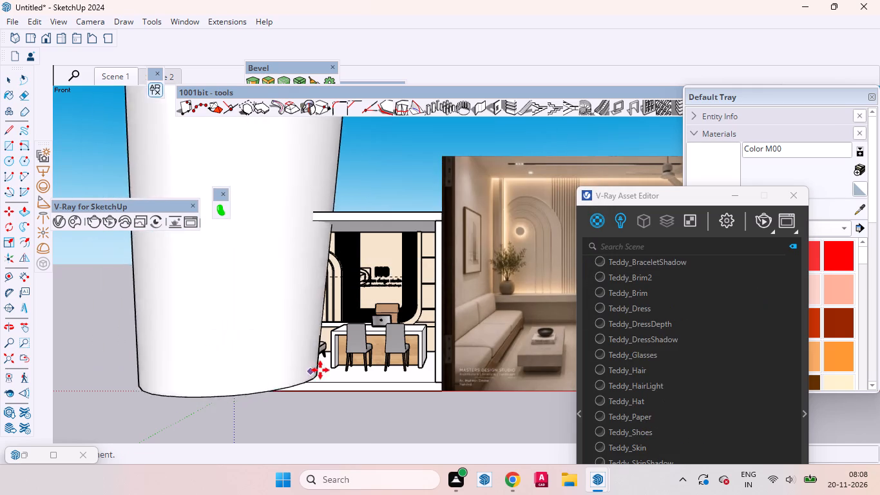
{"action": "scroll", "coordinate": [320, 370], "scroll_direction": "down", "scroll_amount": 7}
{"action": "scroll", "coordinate": [341, 342], "scroll_direction": "up", "scroll_amount": 1}
{"action": "scroll", "coordinate": [341, 342], "scroll_direction": "down", "scroll_amount": 6}
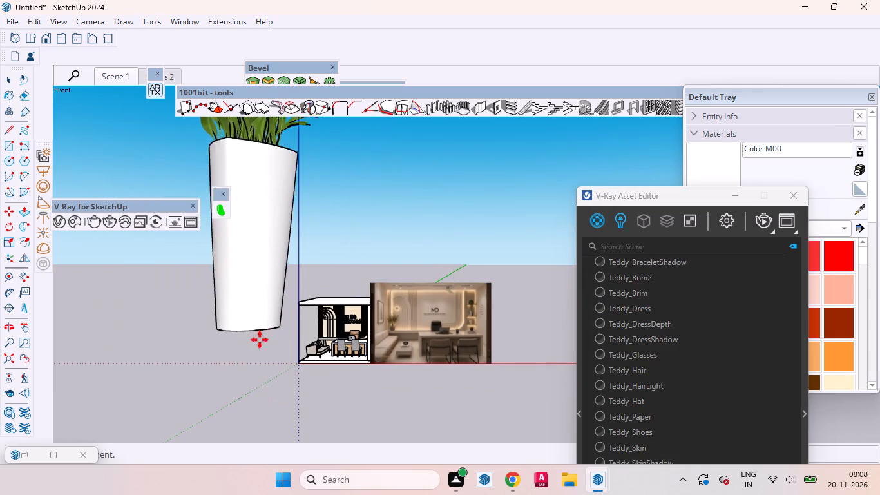
{"action": "scroll", "coordinate": [249, 353], "scroll_direction": "down", "scroll_amount": 6}
{"action": "left_click", "coordinate": [253, 371]}
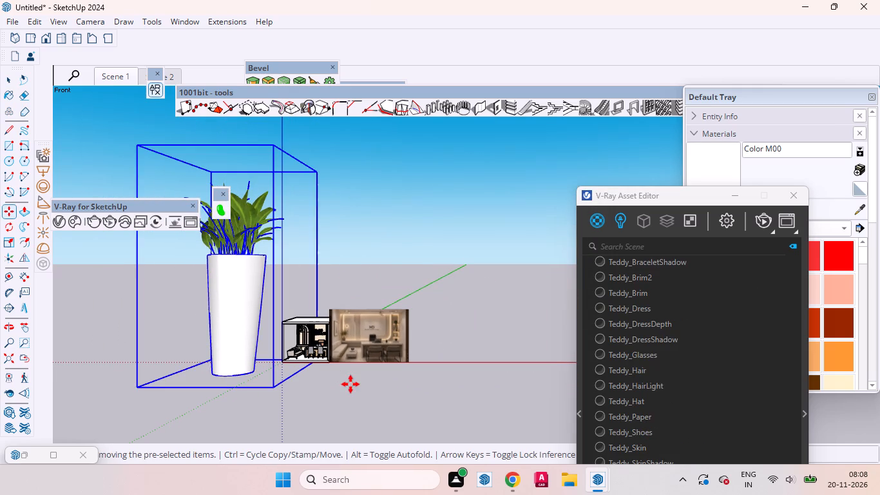
Scale the white-vase plant down uniformly until it is smaller than the office room.
{"action": "key", "text": "s"}
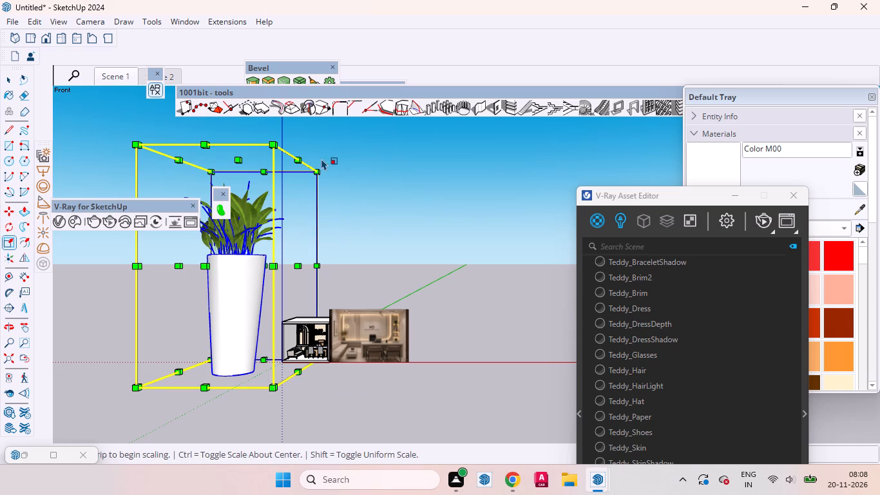
{"action": "left_click_drag", "start_coordinate": [318, 172], "coordinate": [240, 412]}
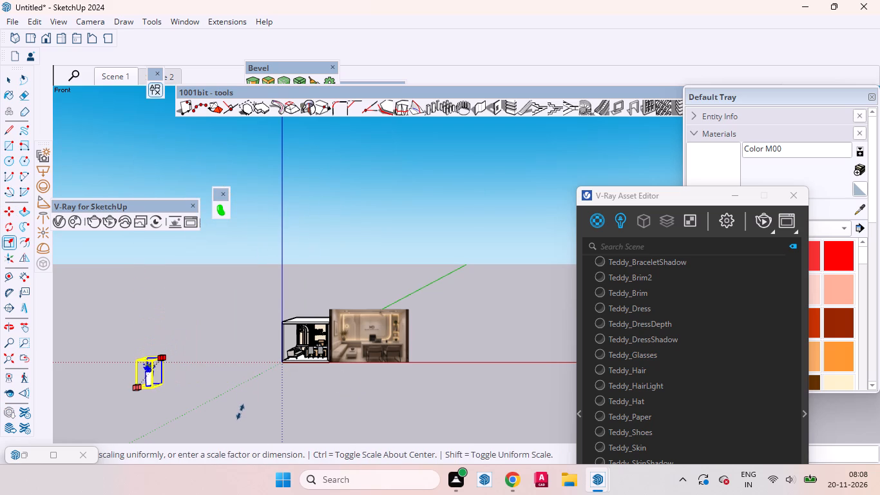
{"action": "key", "text": "space"}
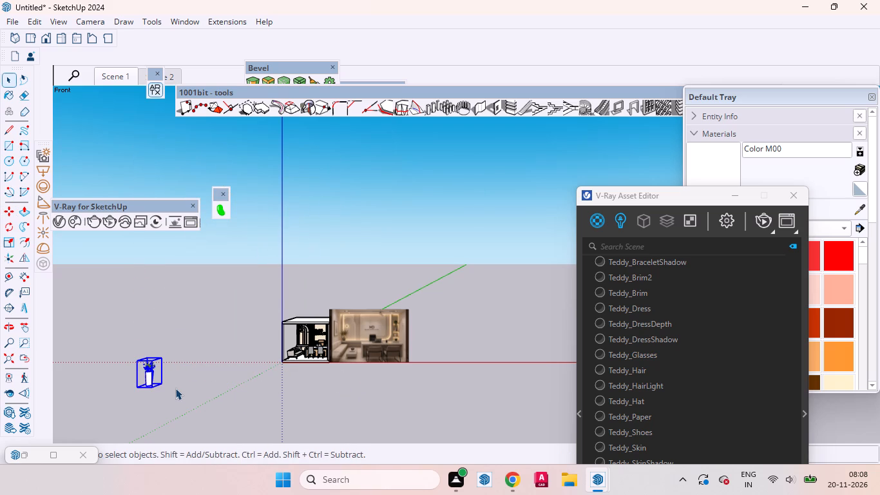
Move the scaled plant next to the office, just in front of the room's open side.
{"action": "key", "text": "m"}
{"action": "left_click", "coordinate": [137, 393]}
{"action": "left_click_drag", "start_coordinate": [296, 393], "coordinate": [284, 397]}
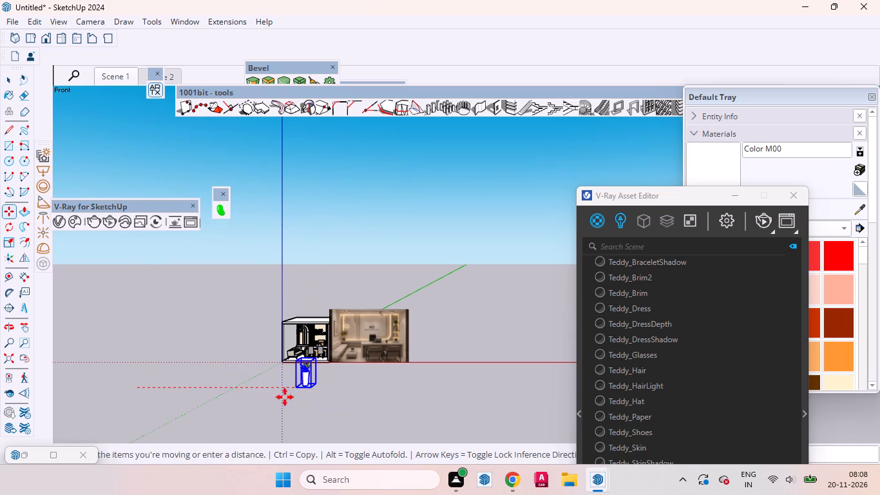
{"action": "key", "text": "space"}
{"action": "middle_click_drag", "start_coordinate": [389, 392], "coordinate": [653, 412]}
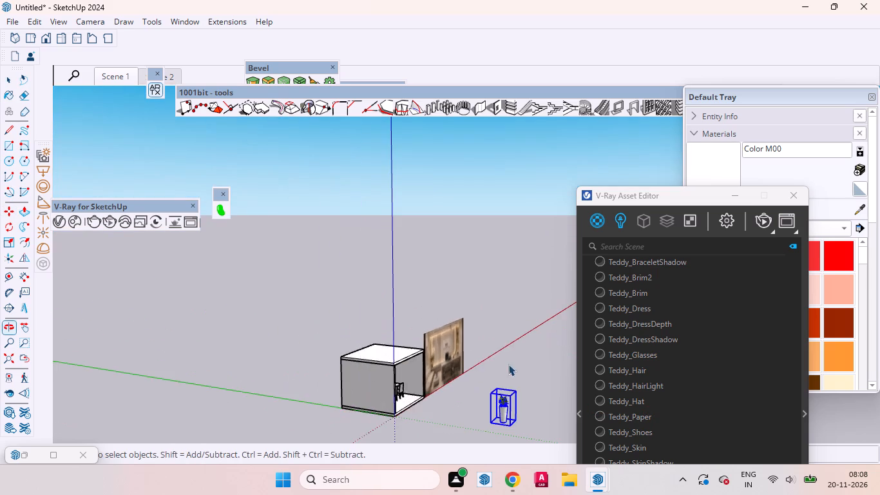
{"action": "scroll", "coordinate": [391, 305], "scroll_direction": "down", "scroll_amount": 3}
{"action": "key", "text": "m"}
{"action": "left_click", "coordinate": [497, 420]}
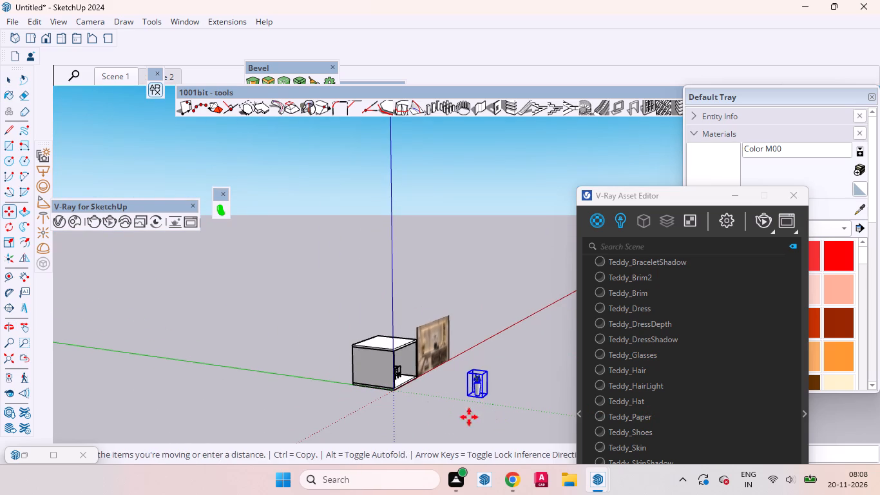
{"action": "left_click", "coordinate": [427, 411]}
{"action": "key", "text": "space"}
{"action": "middle_click_drag", "start_coordinate": [406, 403], "coordinate": [139, 410]}
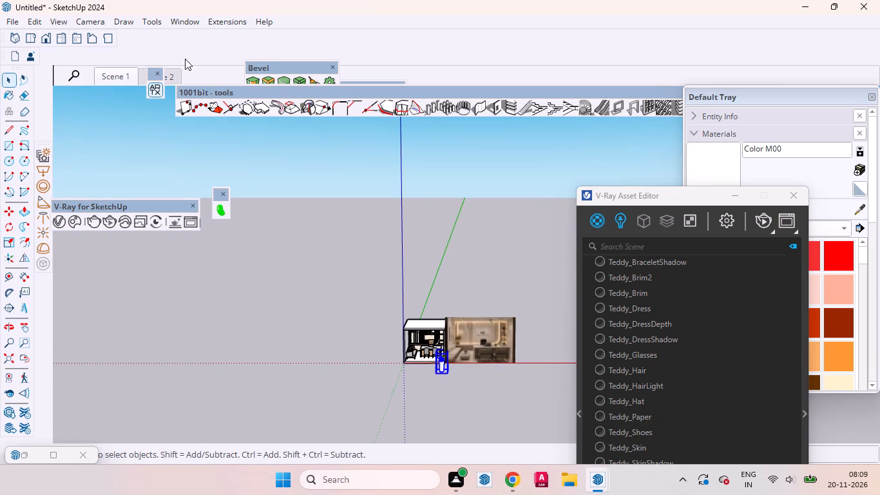
Reopen the 3D Warehouse and browse the plants results for another potted plant model.
{"action": "left_click", "coordinate": [181, 16]}
{"action": "left_click", "coordinate": [200, 119]}
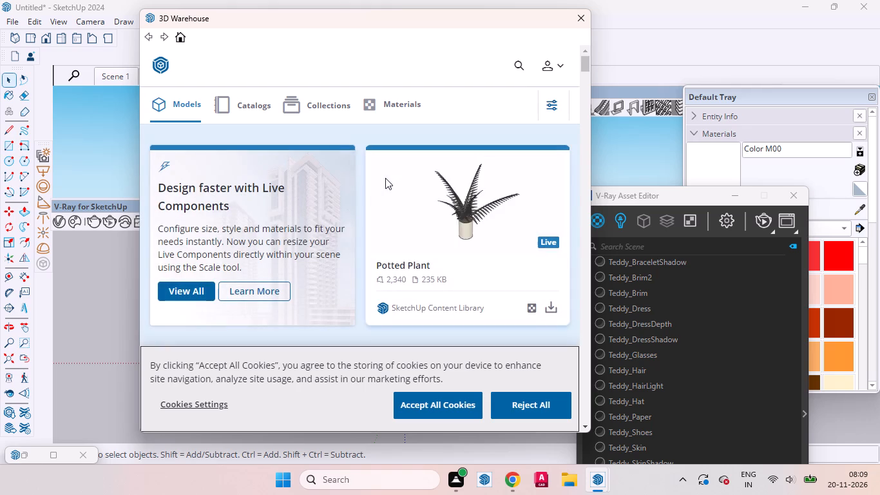
{"action": "scroll", "coordinate": [434, 198], "scroll_direction": "down", "scroll_amount": 2}
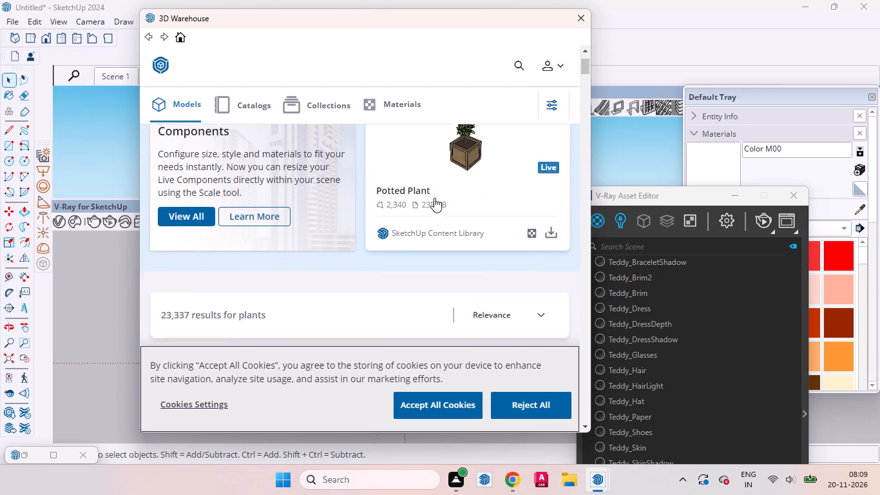
{"action": "scroll", "coordinate": [434, 198], "scroll_direction": "down", "scroll_amount": 3}
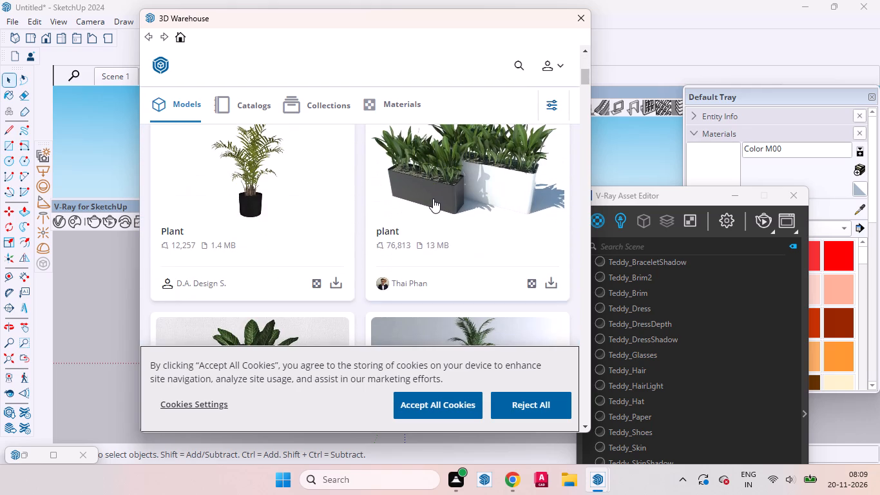
{"action": "scroll", "coordinate": [341, 211], "scroll_direction": "down", "scroll_amount": 3}
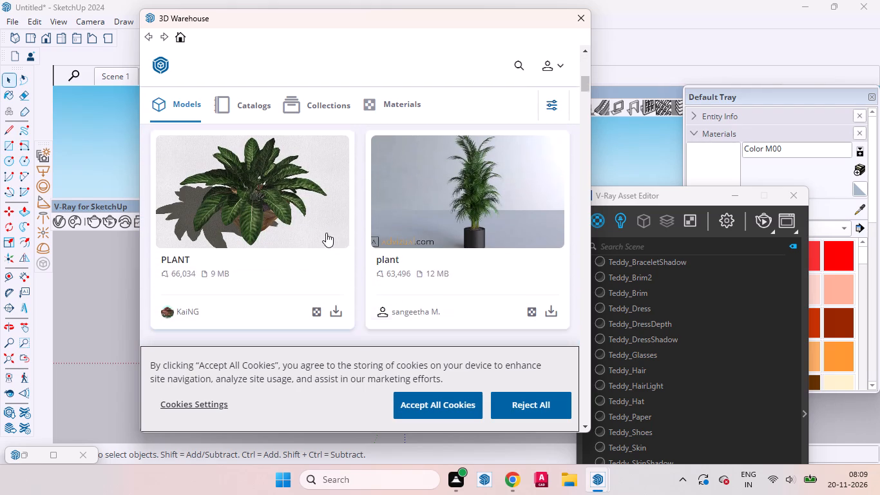
{"action": "scroll", "coordinate": [306, 235], "scroll_direction": "down", "scroll_amount": 7}
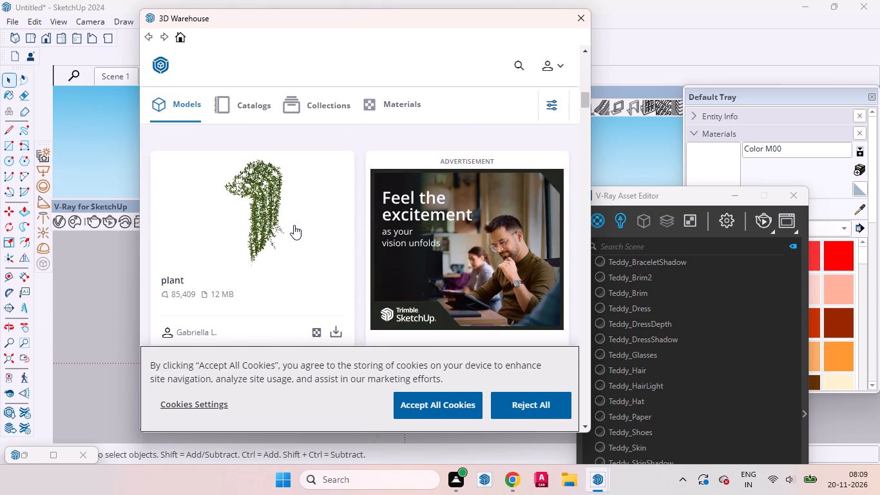
{"action": "scroll", "coordinate": [294, 225], "scroll_direction": "down", "scroll_amount": 5}
{"action": "scroll", "coordinate": [298, 225], "scroll_direction": "up", "scroll_amount": 2}
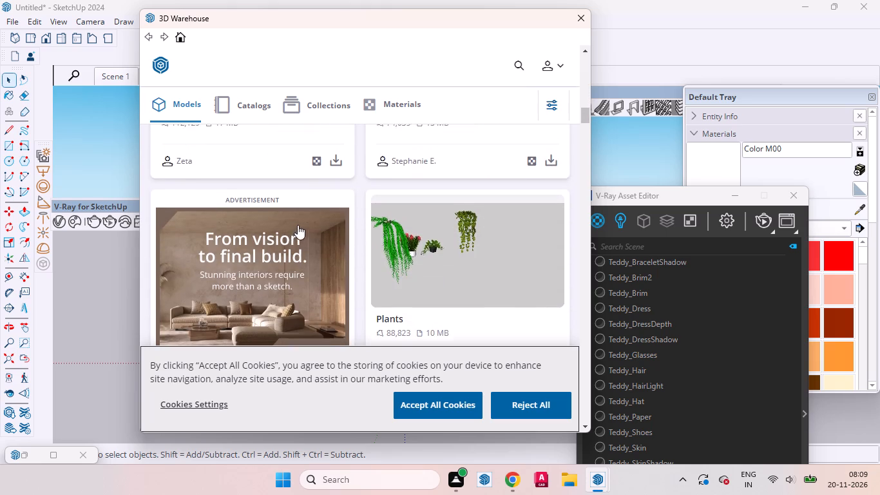
{"action": "scroll", "coordinate": [298, 225], "scroll_direction": "up", "scroll_amount": 1}
{"action": "scroll", "coordinate": [298, 225], "scroll_direction": "down", "scroll_amount": 1}
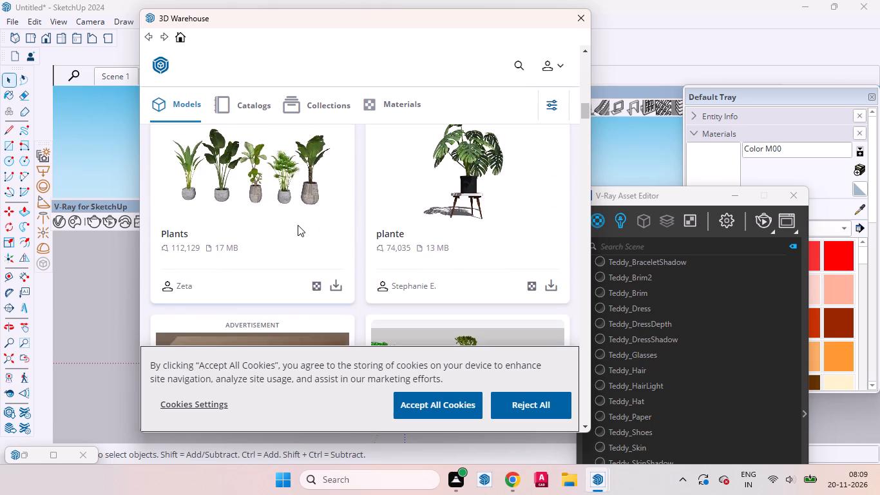
Load the 17 MB "Plants" model with five potted plants into the scene and place it beside the office room.
{"action": "left_click", "coordinate": [336, 286]}
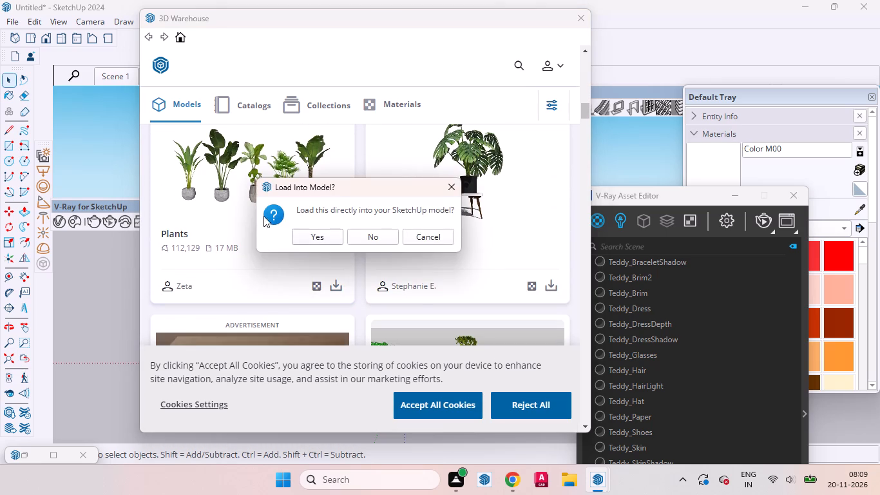
{"action": "left_click", "coordinate": [319, 237]}
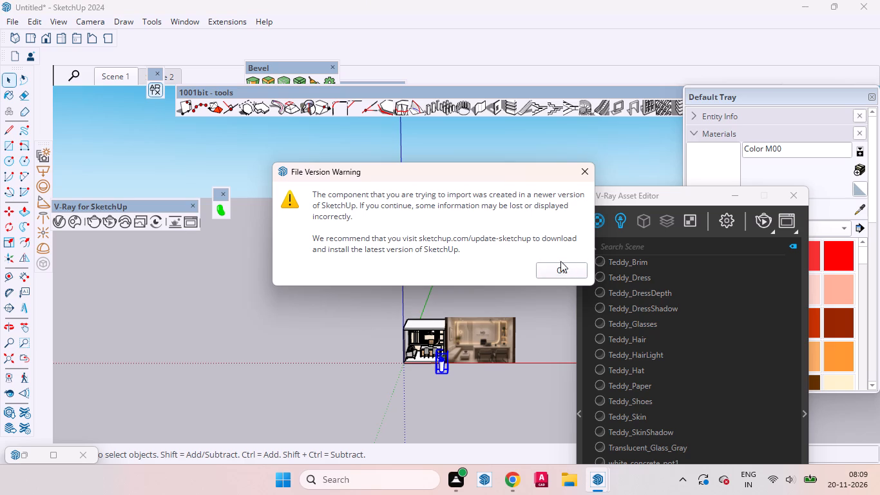
{"action": "left_click", "coordinate": [559, 269]}
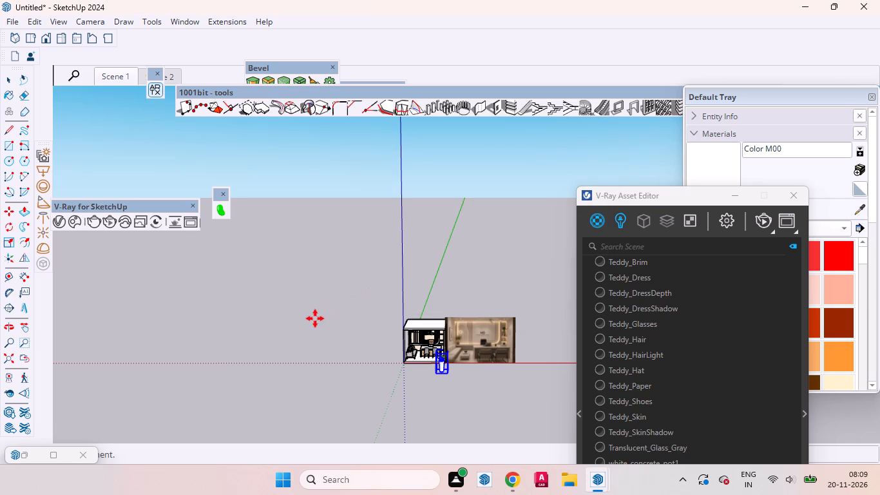
{"action": "scroll", "coordinate": [271, 337], "scroll_direction": "down", "scroll_amount": 18}
{"action": "scroll", "coordinate": [337, 320], "scroll_direction": "down", "scroll_amount": 3}
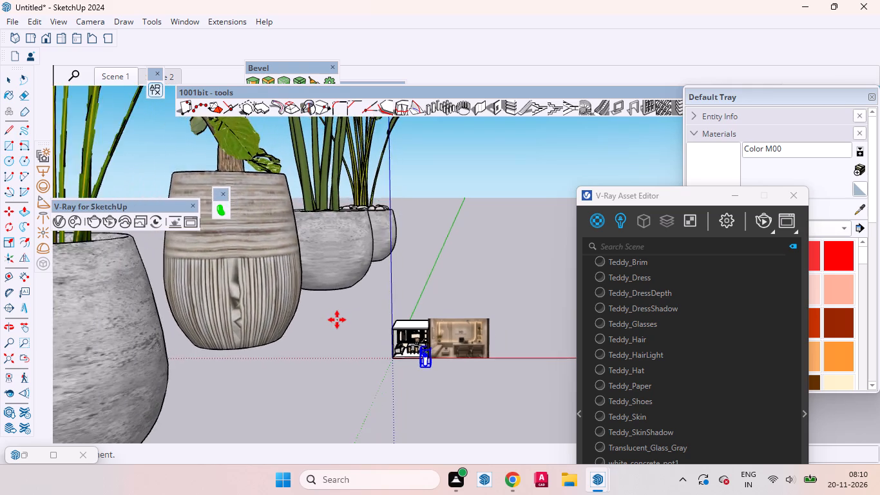
{"action": "scroll", "coordinate": [337, 320], "scroll_direction": "down", "scroll_amount": 8}
{"action": "left_click", "coordinate": [350, 320]}
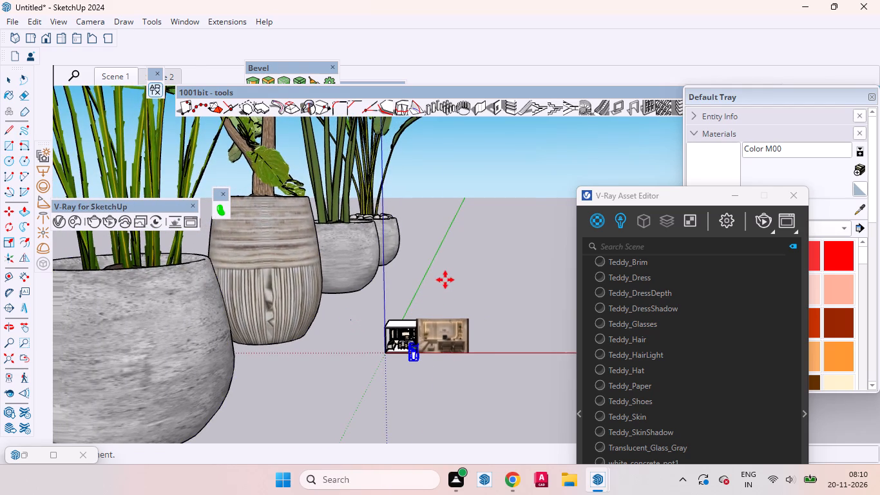
{"action": "key", "text": "space"}
Inside the five-plant group, move the tall broad-leaf plant in the round grey pot out in front of the row.
{"action": "scroll", "coordinate": [472, 293], "scroll_direction": "down", "scroll_amount": 8}
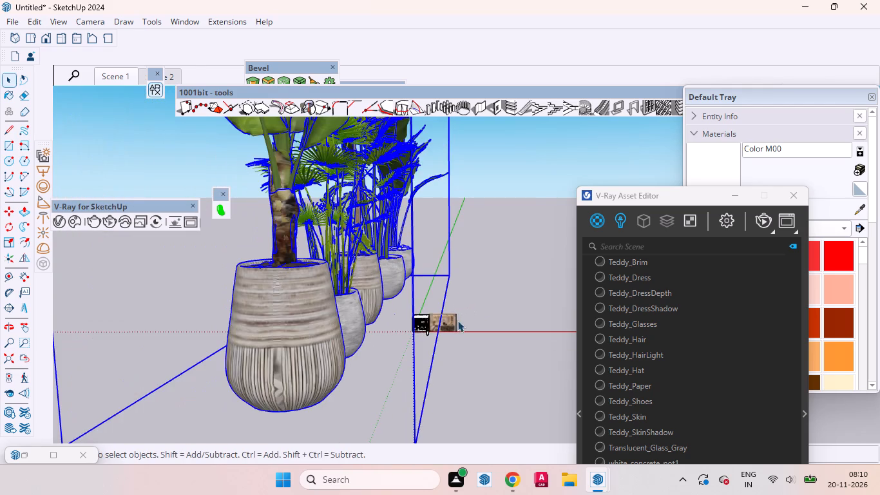
{"action": "scroll", "coordinate": [462, 324], "scroll_direction": "down", "scroll_amount": 3}
{"action": "middle_click_drag", "start_coordinate": [491, 331], "coordinate": [282, 362]}
{"action": "scroll", "coordinate": [306, 356], "scroll_direction": "down", "scroll_amount": 4}
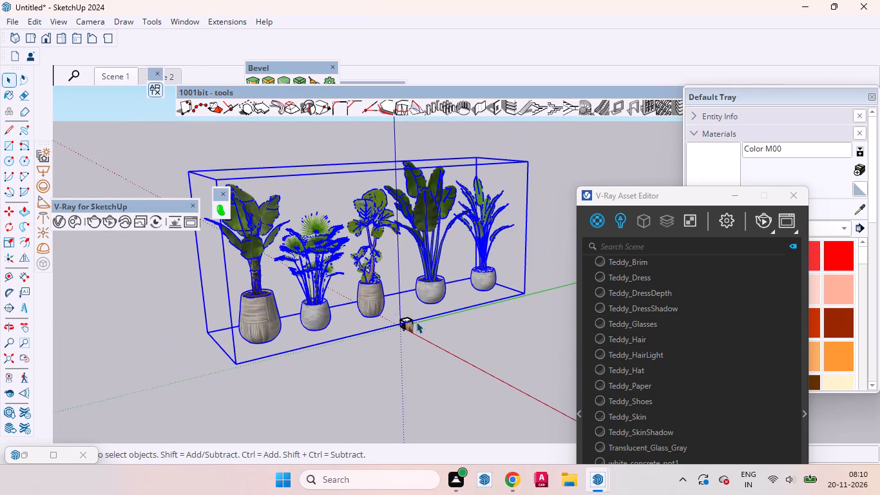
{"action": "left_click", "coordinate": [479, 323]}
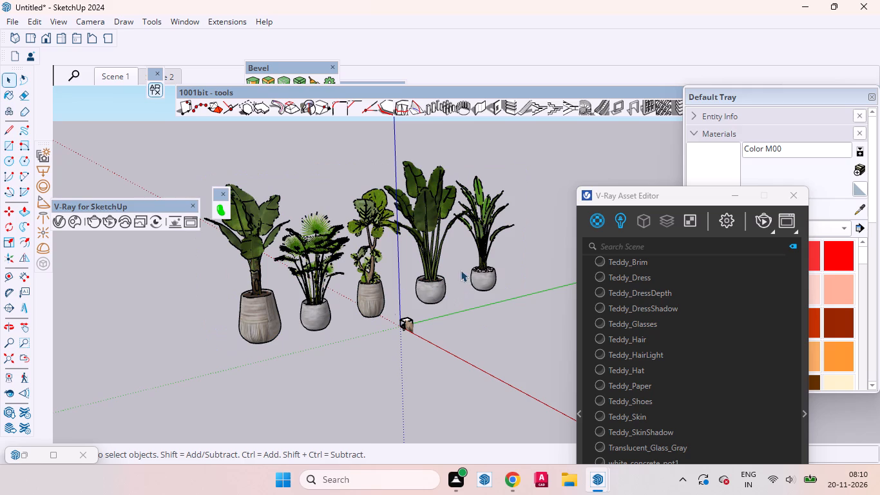
{"action": "left_click", "coordinate": [439, 273]}
{"action": "left_click", "coordinate": [432, 244]}
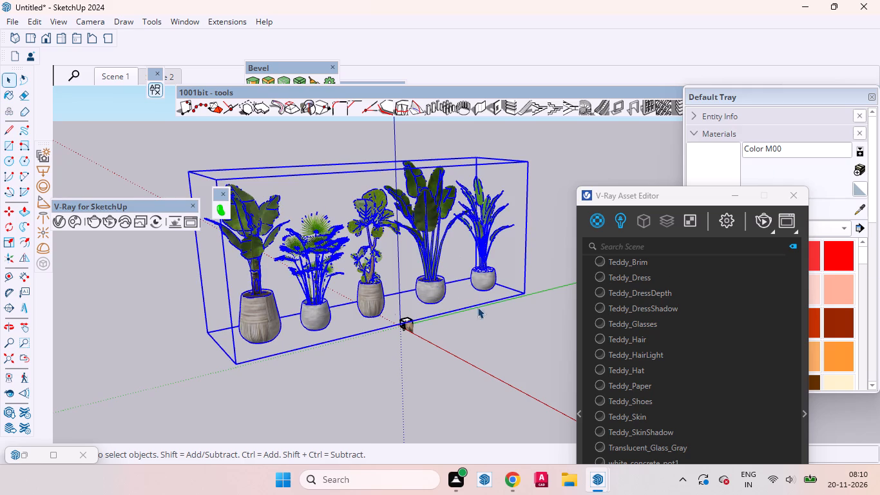
{"action": "double_click", "coordinate": [429, 266]}
{"action": "left_click", "coordinate": [432, 256]}
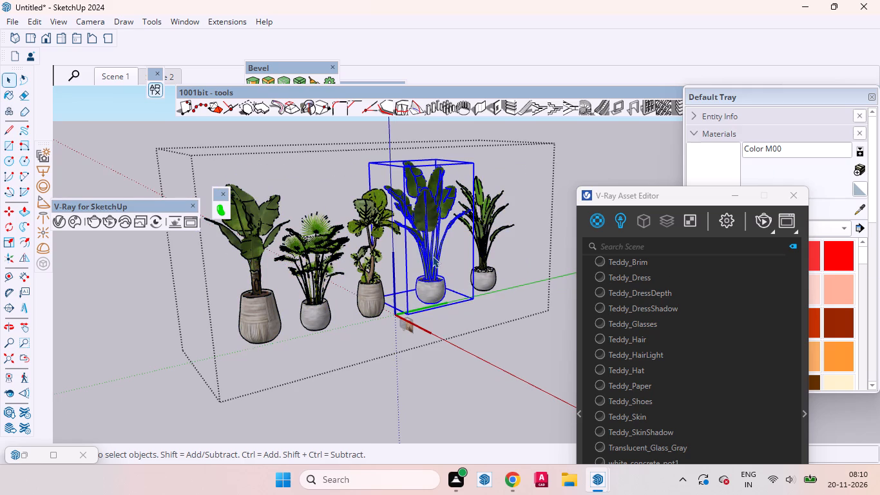
{"action": "left_click", "coordinate": [432, 254]}
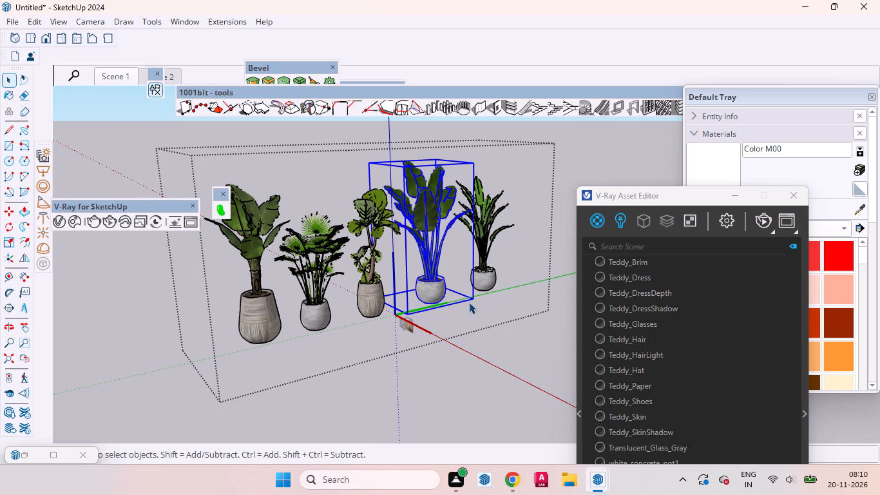
{"action": "key", "text": "m"}
{"action": "scroll", "coordinate": [448, 309], "scroll_direction": "up", "scroll_amount": 8}
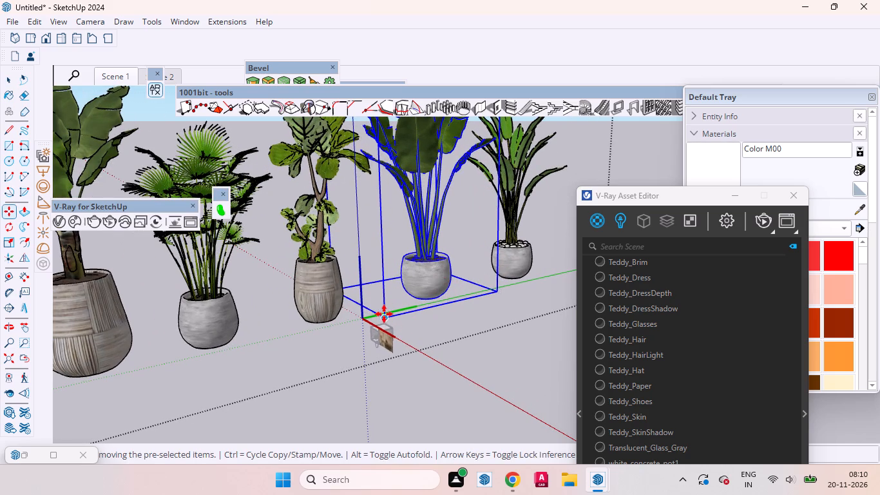
{"action": "left_click", "coordinate": [384, 314]}
{"action": "scroll", "coordinate": [444, 353], "scroll_direction": "down", "scroll_amount": 14}
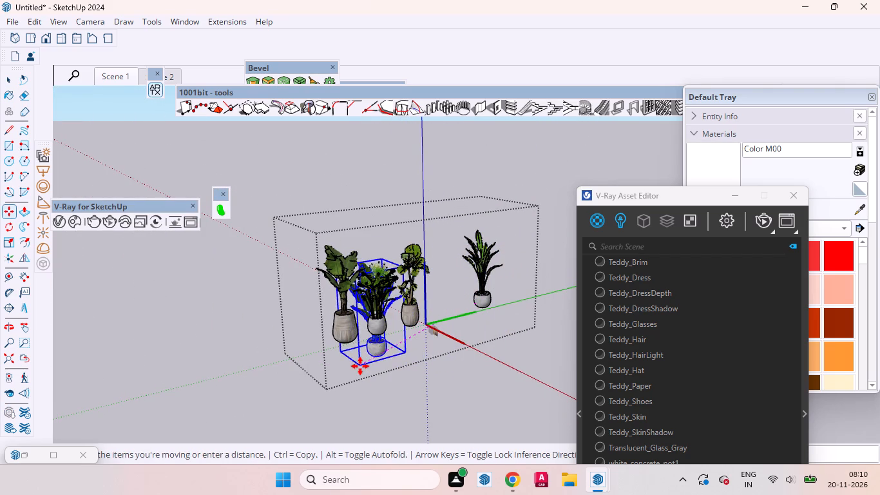
{"action": "left_click", "coordinate": [394, 372]}
{"action": "key", "text": "space"}
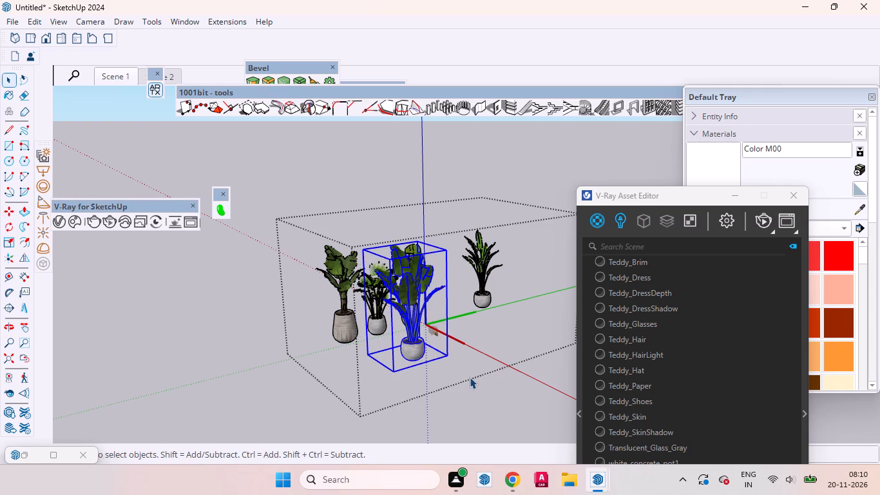
{"action": "left_click", "coordinate": [470, 377]}
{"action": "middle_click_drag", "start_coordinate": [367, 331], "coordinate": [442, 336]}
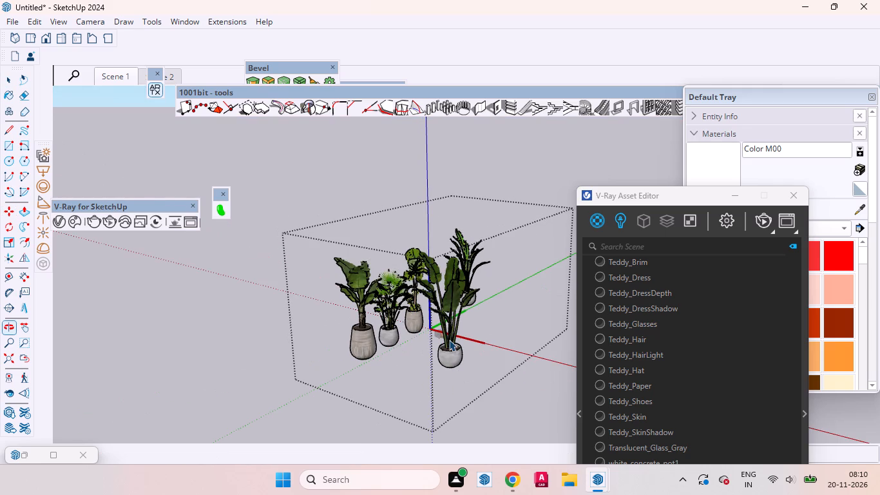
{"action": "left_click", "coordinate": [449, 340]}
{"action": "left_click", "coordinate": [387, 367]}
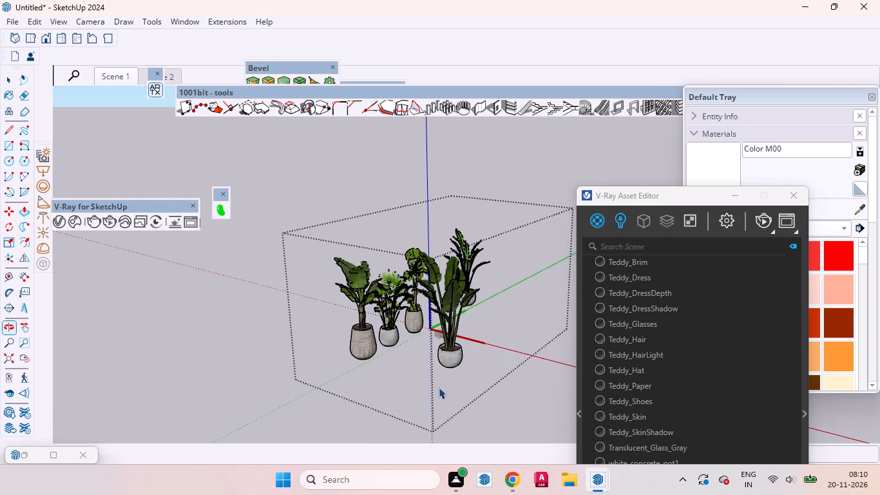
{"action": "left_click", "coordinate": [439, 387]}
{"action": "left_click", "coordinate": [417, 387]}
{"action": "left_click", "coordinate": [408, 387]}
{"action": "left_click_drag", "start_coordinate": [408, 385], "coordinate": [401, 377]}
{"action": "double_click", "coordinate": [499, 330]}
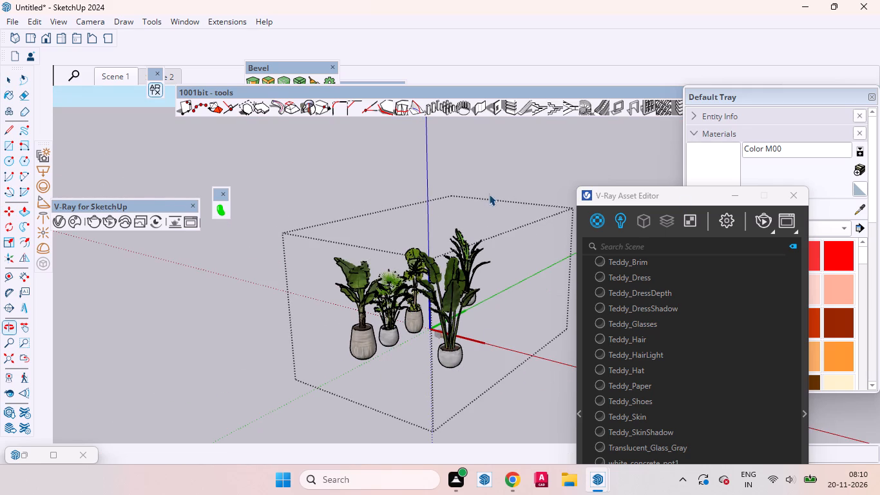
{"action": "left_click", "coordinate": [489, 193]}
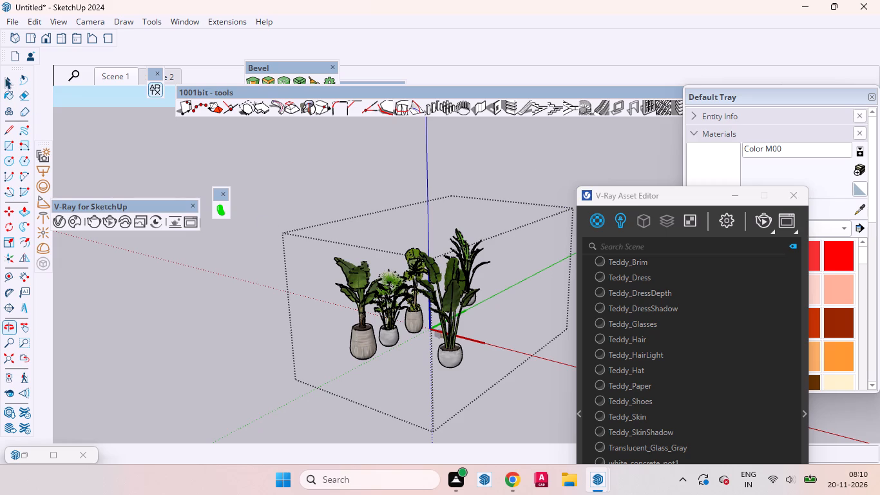
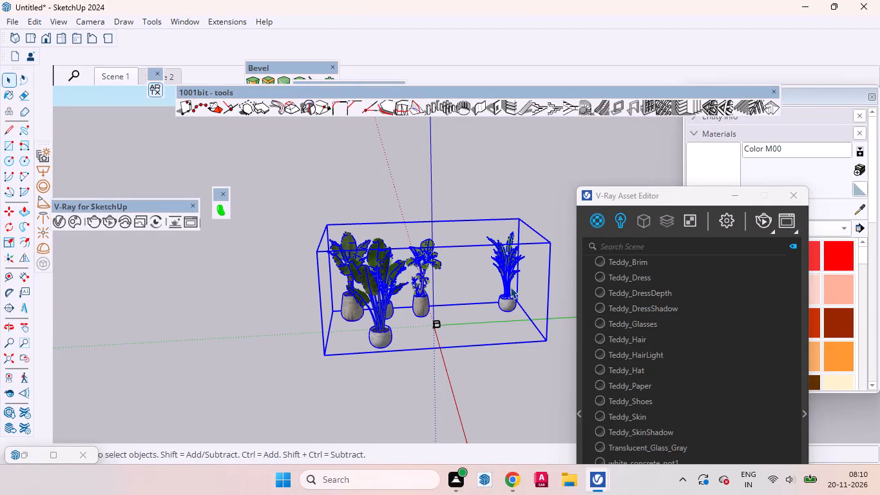
Explode the five-plant group into separate plants.
{"action": "right_click", "coordinate": [510, 287]}
{"action": "left_click", "coordinate": [533, 107]}
{"action": "left_click", "coordinate": [494, 207]}
Delete the other four potted plants, keeping only the tall broad-leaf plant in the round grey pot.
{"action": "left_click", "coordinate": [424, 282]}
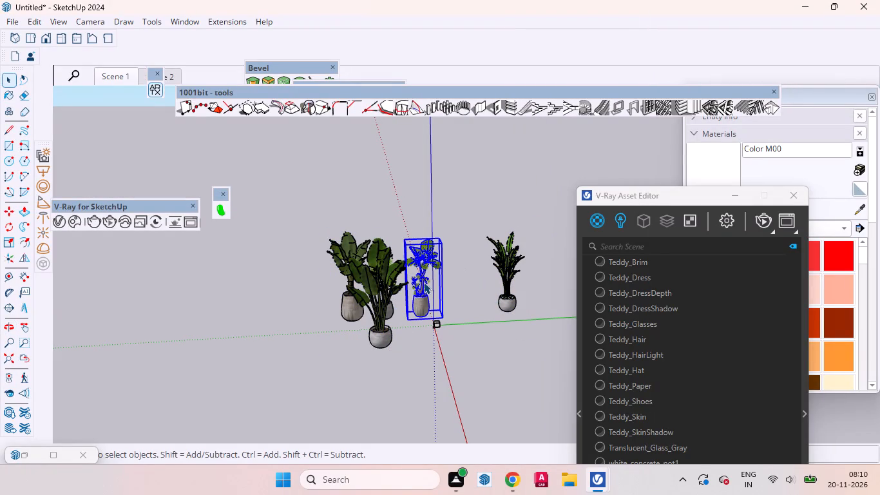
{"action": "key", "text": "Delete"}
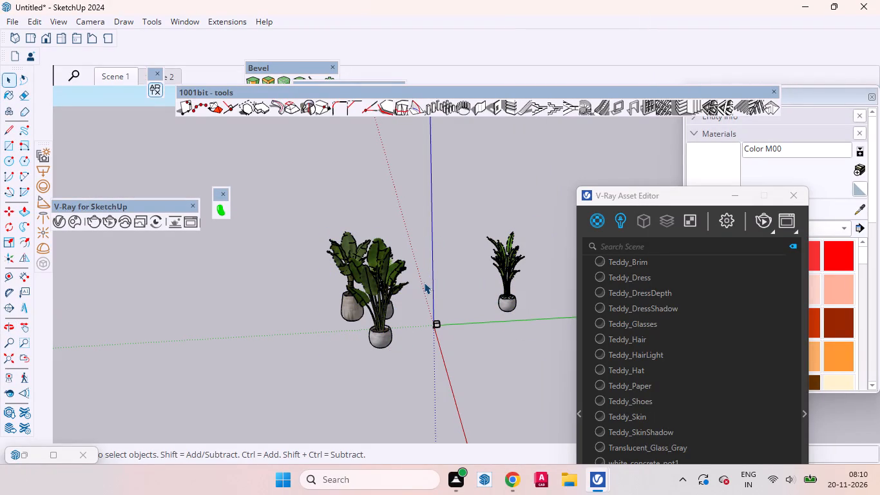
{"action": "left_click", "coordinate": [513, 284]}
{"action": "left_click", "coordinate": [510, 282]}
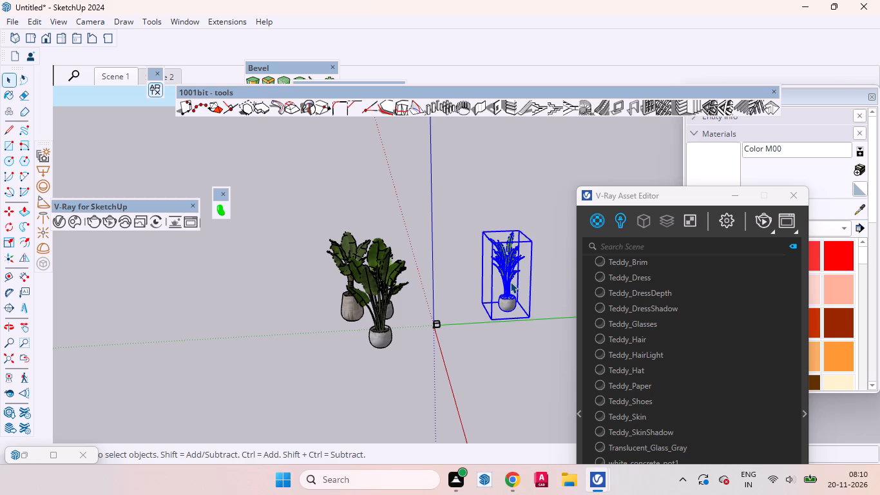
{"action": "key", "text": "Delete"}
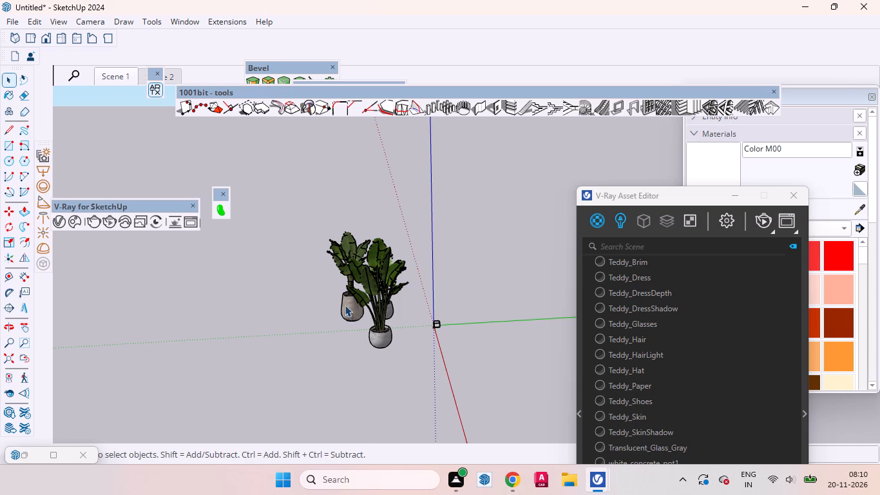
{"action": "scroll", "coordinate": [347, 306], "scroll_direction": "up", "scroll_amount": 6}
{"action": "middle_click_drag", "start_coordinate": [329, 320], "coordinate": [478, 316]}
{"action": "left_click", "coordinate": [419, 305]}
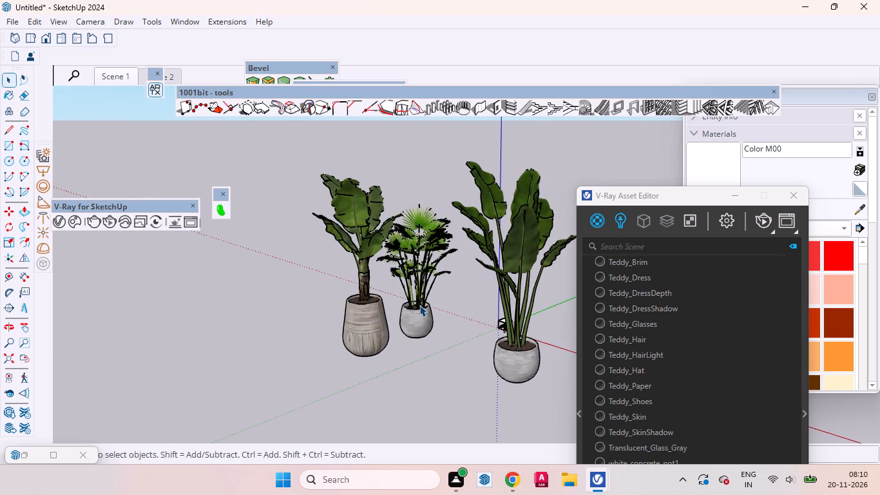
{"action": "key", "text": "Delete"}
{"action": "left_click", "coordinate": [379, 318]}
{"action": "key", "text": "Delete"}
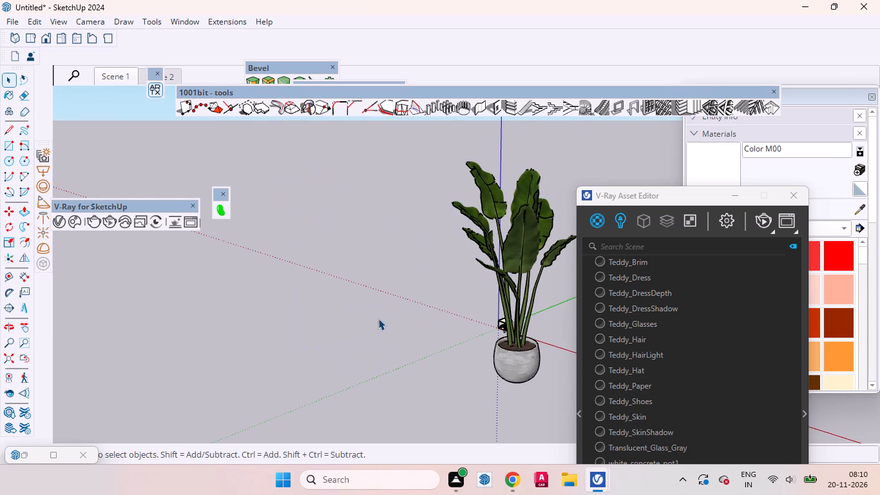
Scale the remaining broad-leaf plant down from a corner of its bounding box.
{"action": "scroll", "coordinate": [286, 336], "scroll_direction": "down", "scroll_amount": 7}
{"action": "middle_click_drag", "start_coordinate": [365, 358], "coordinate": [479, 363]}
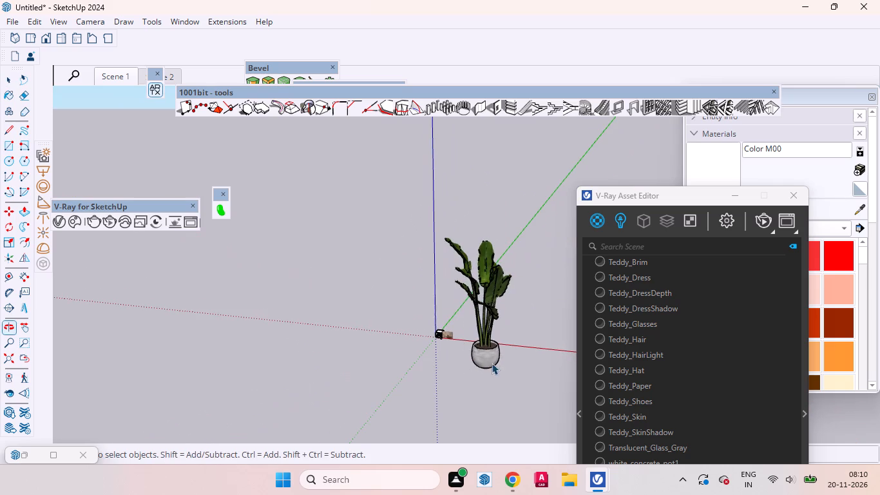
{"action": "left_click", "coordinate": [492, 360]}
{"action": "key", "text": "s"}
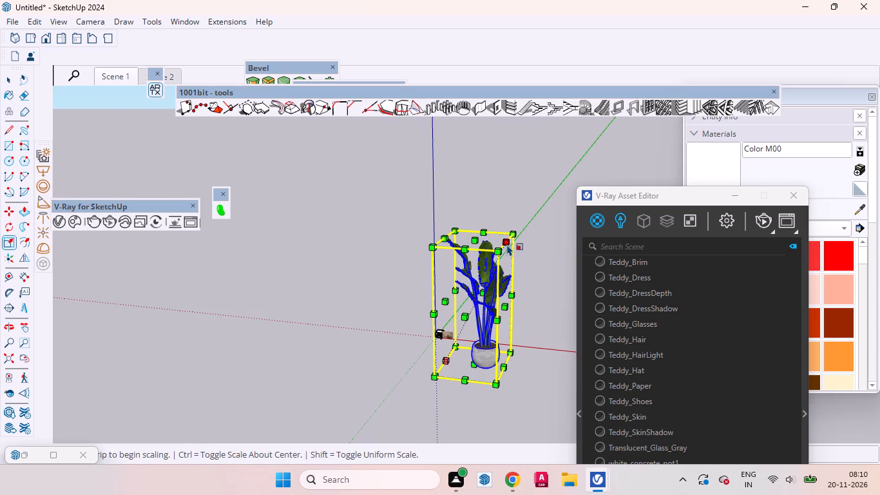
{"action": "left_click_drag", "start_coordinate": [515, 230], "coordinate": [466, 360]}
{"action": "key", "text": "space"}
{"action": "left_click", "coordinate": [458, 378]}
Move the scaled plant along the green and red axes until it lines up in front of the office.
{"action": "scroll", "coordinate": [443, 367], "scroll_direction": "up", "scroll_amount": 10}
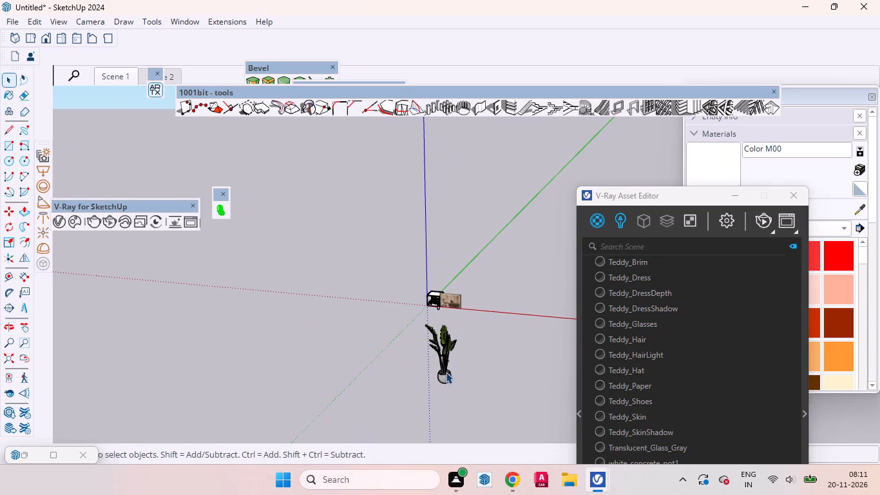
{"action": "left_click", "coordinate": [445, 368]}
{"action": "middle_click_drag", "start_coordinate": [460, 378], "coordinate": [251, 411]}
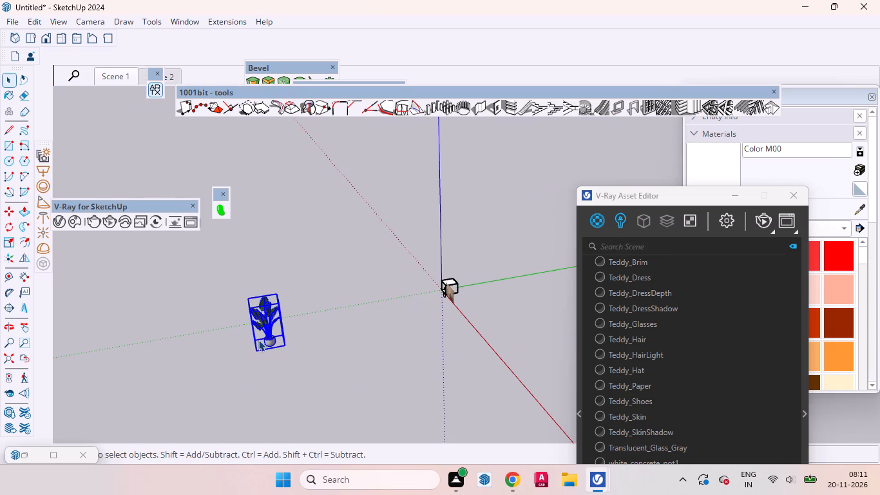
{"action": "key", "text": "m"}
{"action": "left_click", "coordinate": [258, 359]}
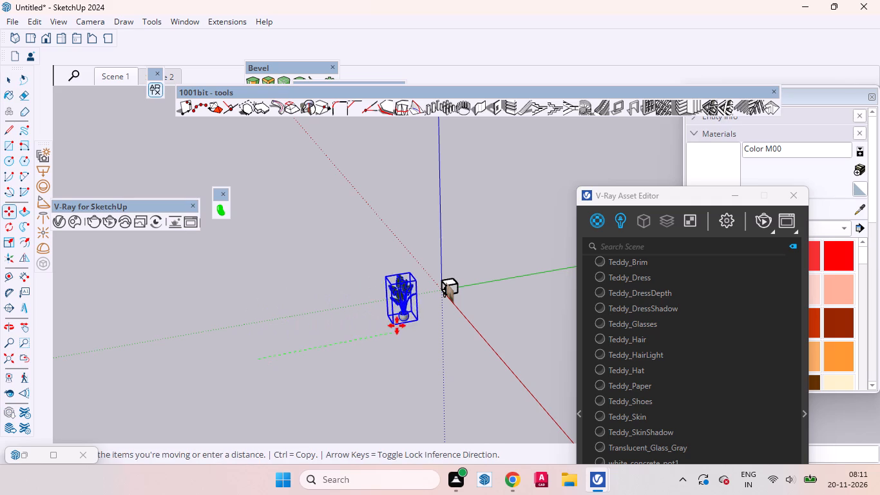
{"action": "left_click", "coordinate": [397, 325]}
{"action": "middle_click_drag", "start_coordinate": [356, 330], "coordinate": [623, 355]}
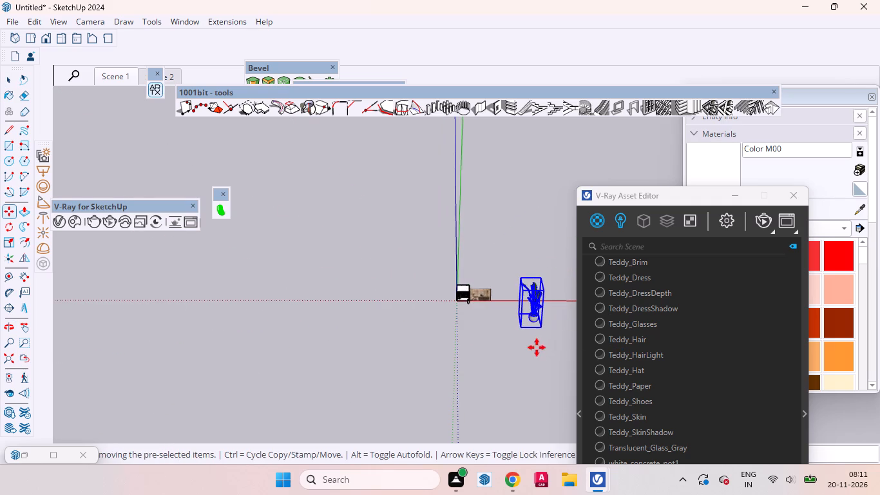
{"action": "left_click", "coordinate": [537, 342]}
{"action": "left_click", "coordinate": [463, 338]}
{"action": "key", "text": "space"}
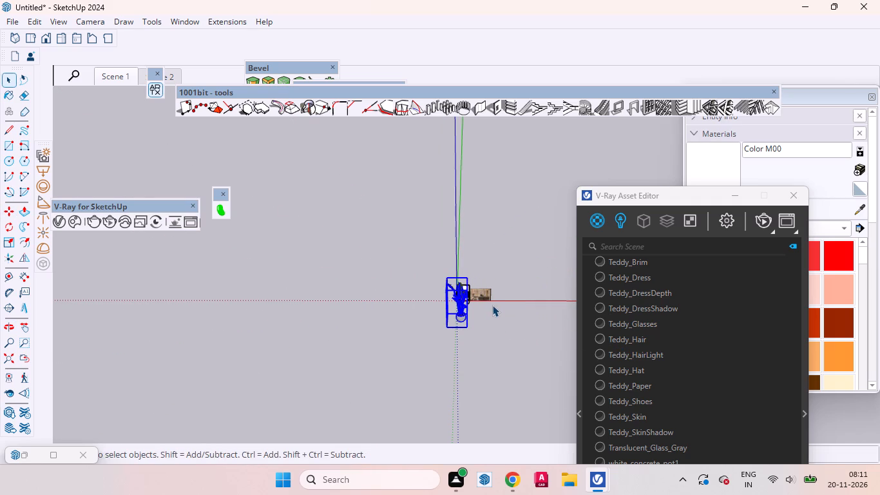
Uniformly scale the broad-leaf plant down further so its size suits the office room.
{"action": "scroll", "coordinate": [439, 300], "scroll_direction": "up", "scroll_amount": 11}
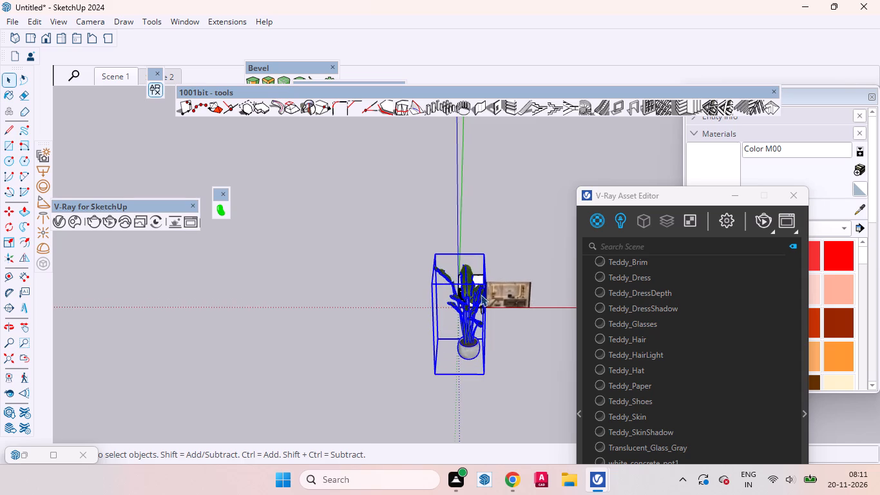
{"action": "middle_click_drag", "start_coordinate": [477, 296], "coordinate": [311, 232]}
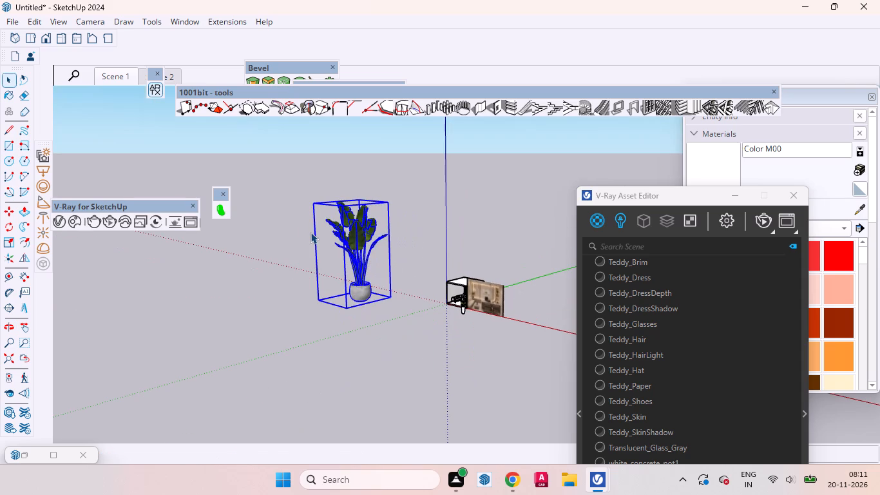
{"action": "key", "text": "s"}
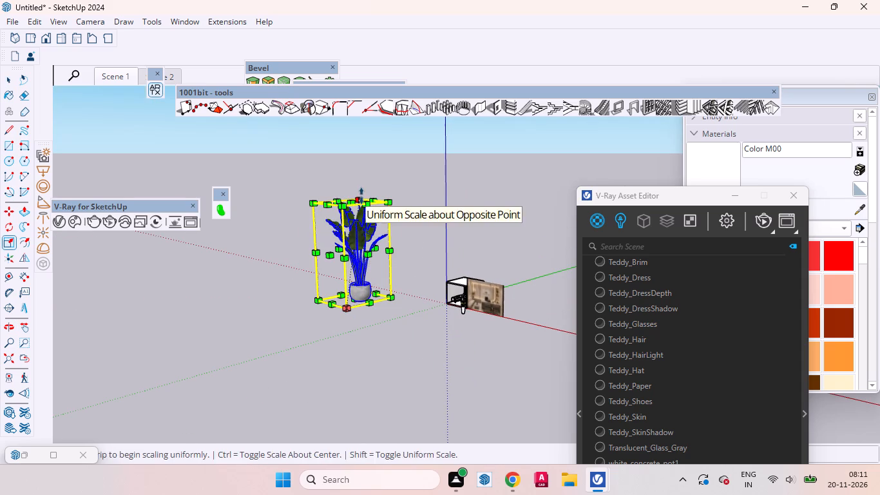
{"action": "left_click", "coordinate": [361, 196]}
{"action": "left_click", "coordinate": [357, 270]}
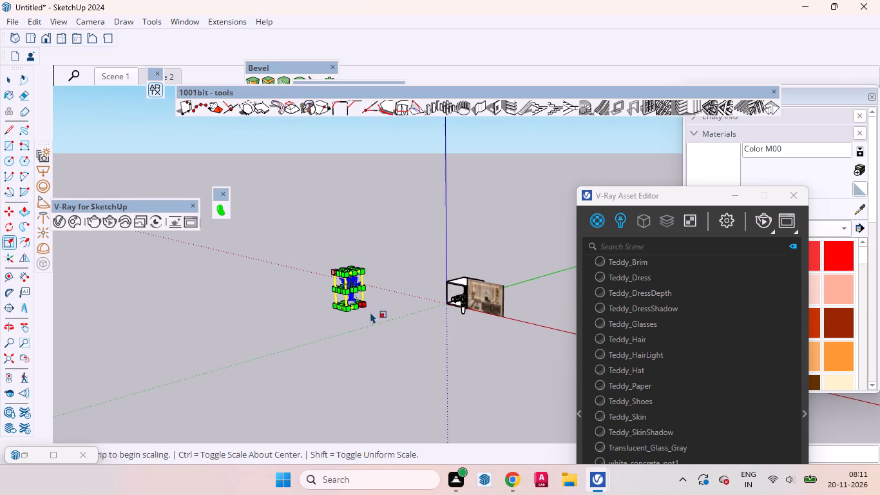
{"action": "key", "text": "space"}
Move the broad-leaf plant along the green axis closer to the office.
{"action": "scroll", "coordinate": [358, 306], "scroll_direction": "up", "scroll_amount": 4}
{"action": "left_click", "coordinate": [393, 303]}
{"action": "middle_click_drag", "start_coordinate": [375, 286], "coordinate": [364, 368]}
{"action": "scroll", "coordinate": [357, 353], "scroll_direction": "up", "scroll_amount": 6}
{"action": "middle_click_drag", "start_coordinate": [340, 372], "coordinate": [288, 306]}
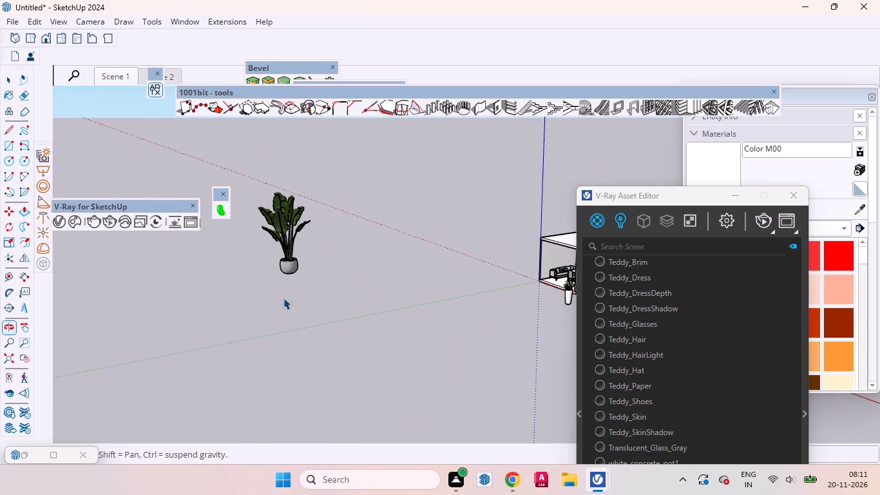
{"action": "left_click", "coordinate": [292, 250]}
{"action": "key", "text": "m"}
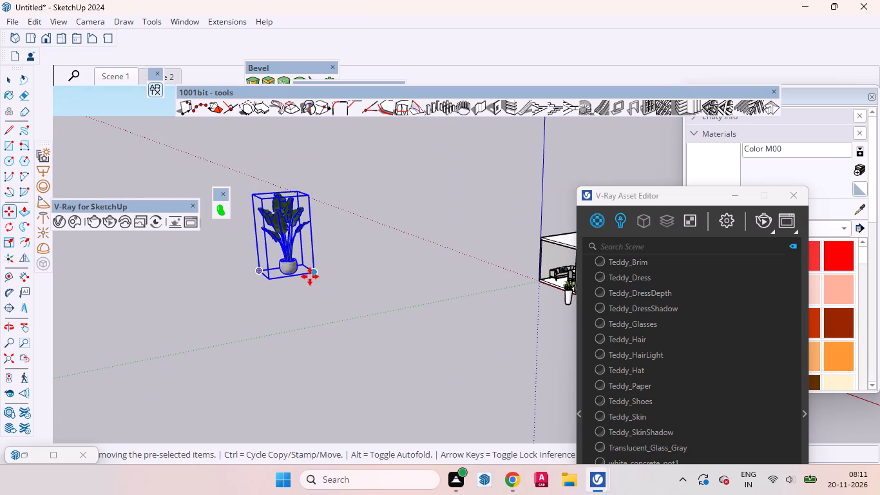
{"action": "left_click", "coordinate": [310, 277]}
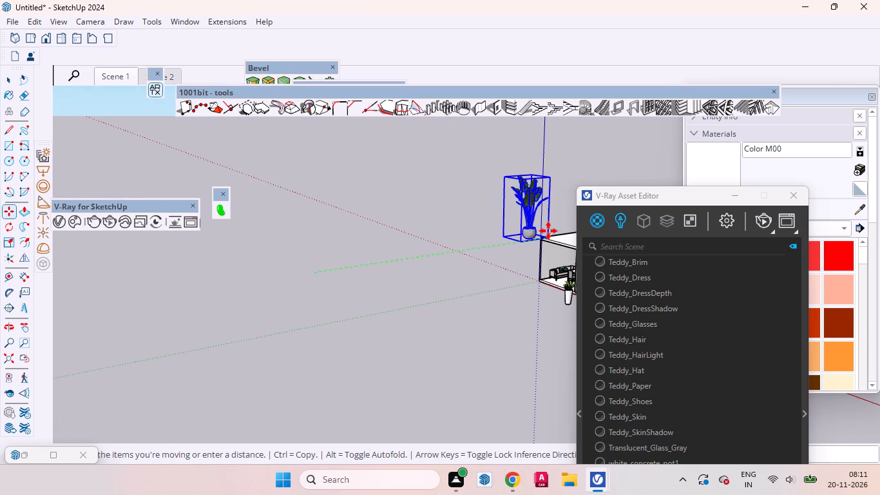
{"action": "left_click", "coordinate": [549, 231]}
{"action": "key", "text": "space"}
Lower the plant along the blue axis until its base is about level with the office floor.
{"action": "middle_click_drag", "start_coordinate": [461, 268], "coordinate": [640, 342]}
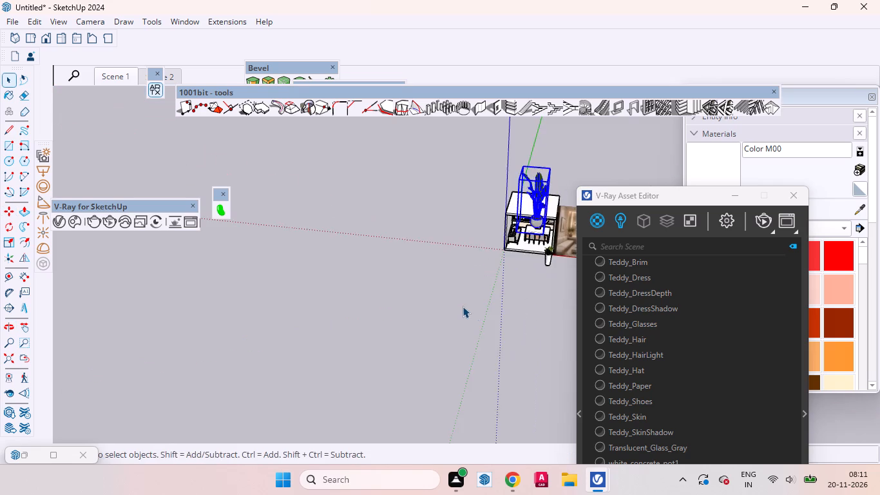
{"action": "scroll", "coordinate": [457, 306], "scroll_direction": "down", "scroll_amount": 6}
{"action": "middle_click_drag", "start_coordinate": [454, 308], "coordinate": [767, 296]}
{"action": "scroll", "coordinate": [587, 247], "scroll_direction": "up", "scroll_amount": 5}
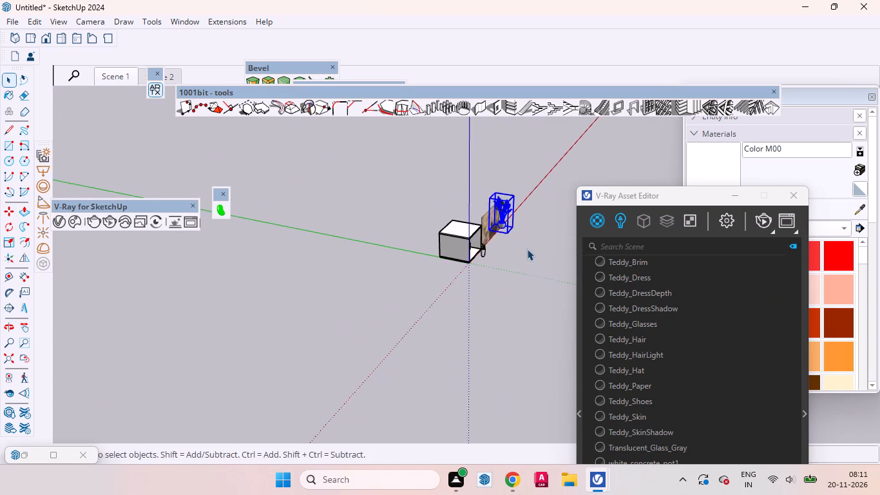
{"action": "scroll", "coordinate": [527, 249], "scroll_direction": "up", "scroll_amount": 5}
{"action": "middle_click_drag", "start_coordinate": [470, 224], "coordinate": [557, 215]}
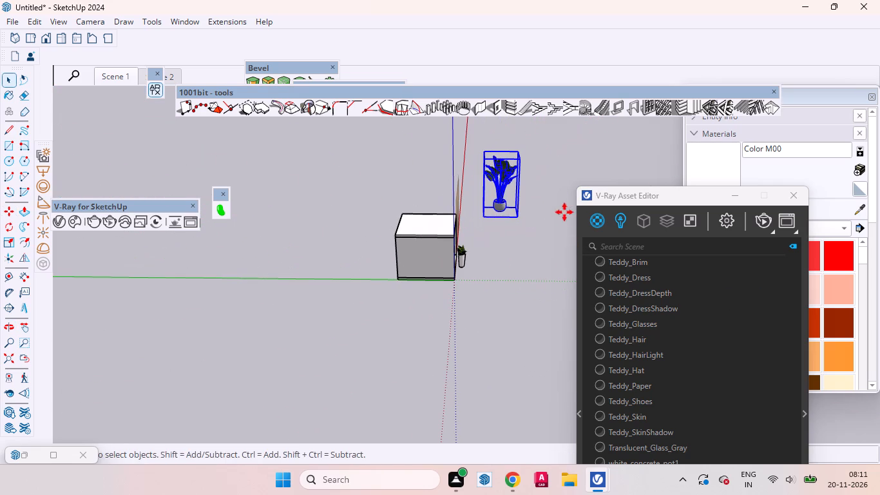
{"action": "key", "text": "m"}
{"action": "left_click", "coordinate": [521, 218]}
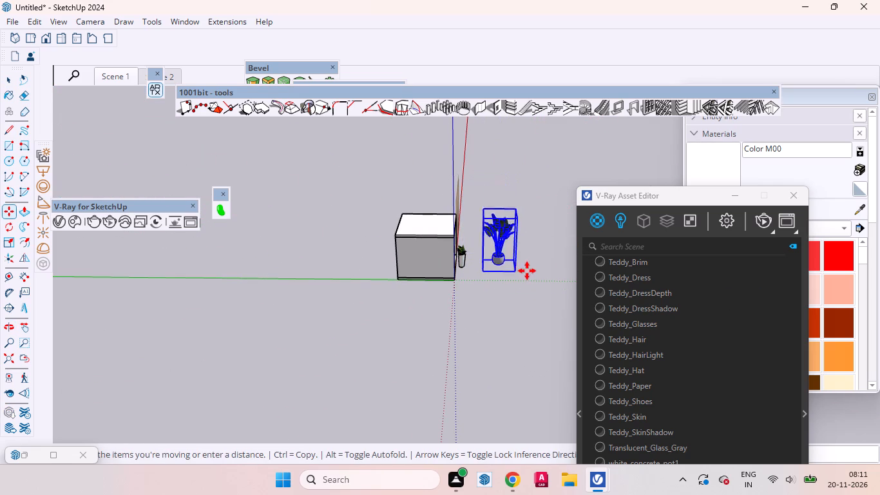
{"action": "key", "text": "Up"}
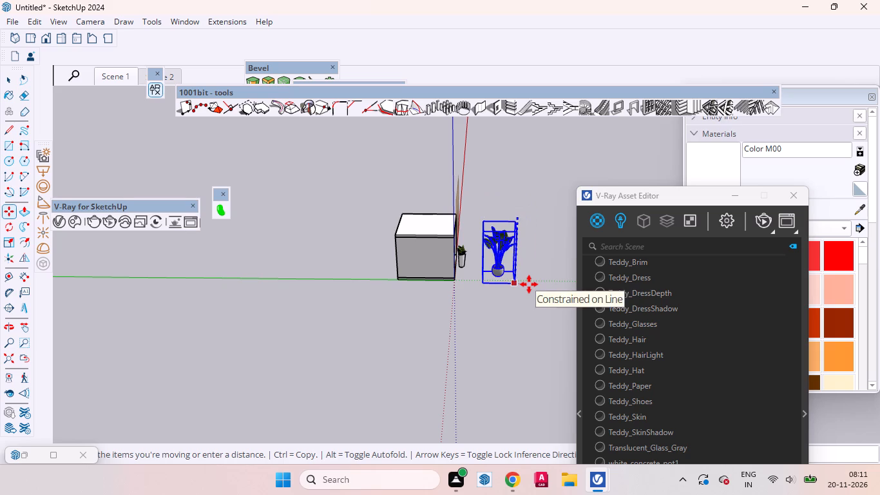
{"action": "left_click", "coordinate": [529, 284]}
{"action": "key", "text": "space"}
Move the plant along the green axis until it stands just in front of the office's open side.
{"action": "middle_click_drag", "start_coordinate": [525, 290], "coordinate": [137, 303]}
{"action": "scroll", "coordinate": [580, 267], "scroll_direction": "up", "scroll_amount": 2}
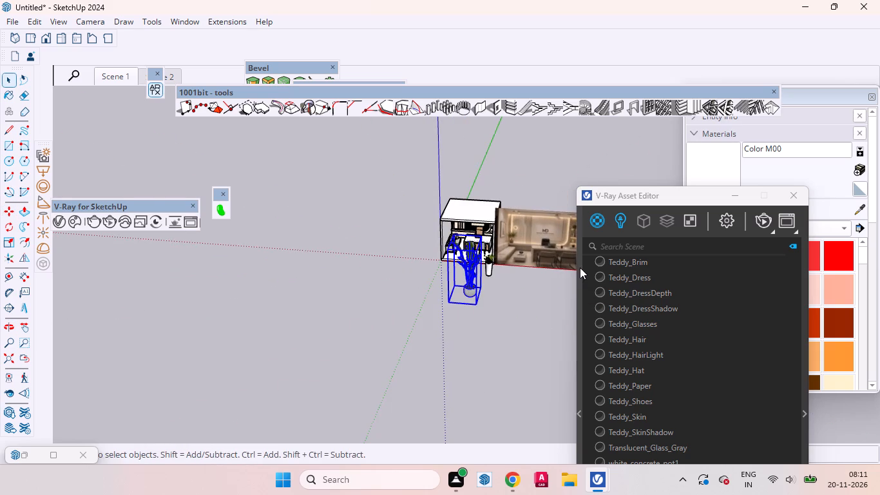
{"action": "scroll", "coordinate": [580, 267], "scroll_direction": "up", "scroll_amount": 10}
{"action": "middle_click_drag", "start_coordinate": [389, 275], "coordinate": [662, 281]}
{"action": "scroll", "coordinate": [399, 258], "scroll_direction": "down", "scroll_amount": 4}
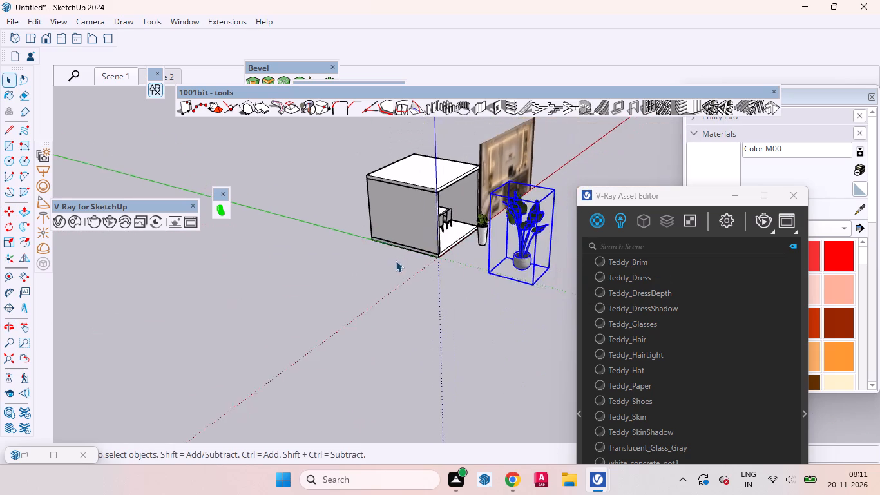
{"action": "scroll", "coordinate": [396, 260], "scroll_direction": "down", "scroll_amount": 3}
{"action": "key", "text": "m"}
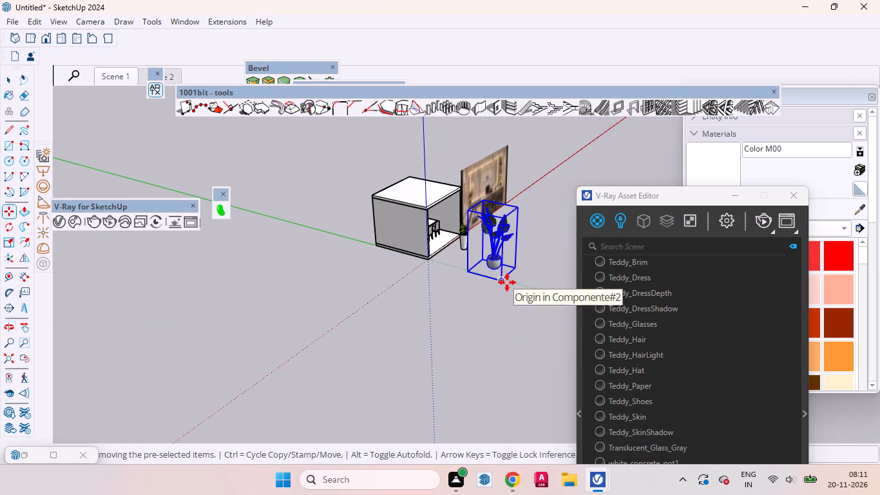
{"action": "left_click", "coordinate": [507, 282]}
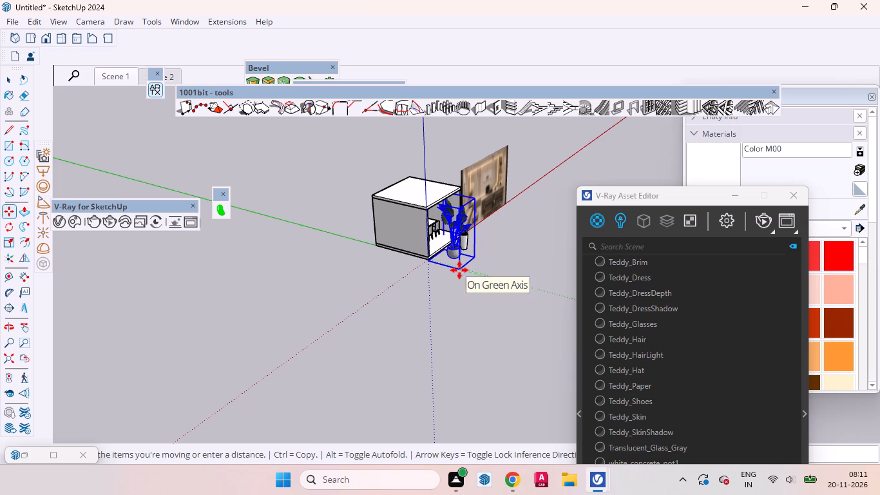
{"action": "left_click", "coordinate": [459, 270]}
{"action": "key", "text": "space"}
Delete the earlier small plant in the tall white pot beside the office's open side.
{"action": "middle_click_drag", "start_coordinate": [504, 258], "coordinate": [233, 287]}
{"action": "scroll", "coordinate": [617, 254], "scroll_direction": "up", "scroll_amount": 6}
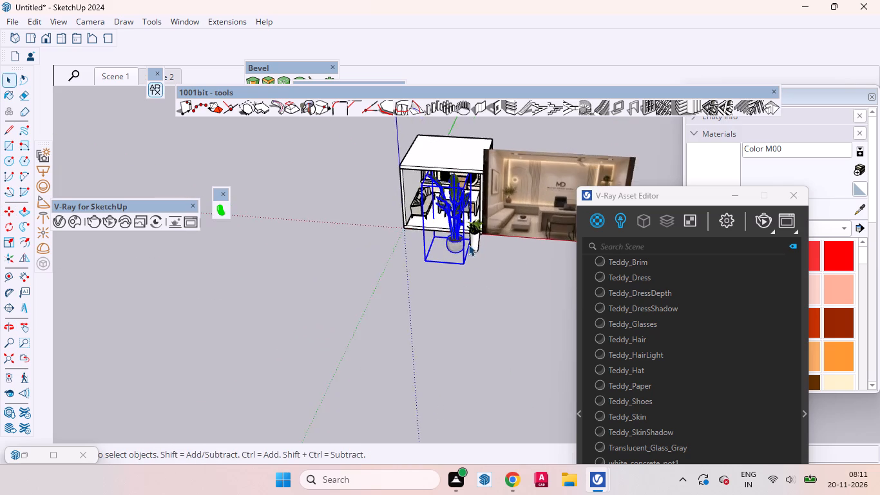
{"action": "scroll", "coordinate": [468, 244], "scroll_direction": "up", "scroll_amount": 5}
{"action": "left_click", "coordinate": [484, 236]}
{"action": "key", "text": "Delete"}
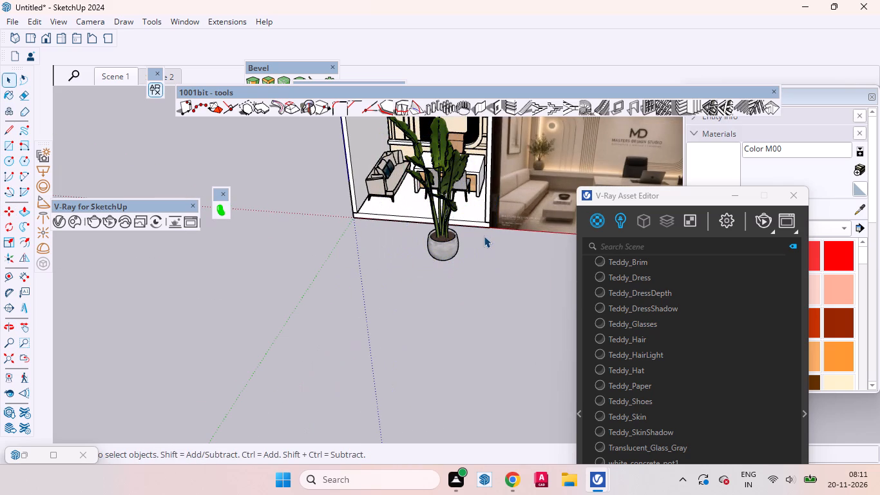
Rotate the broad-leaf plant 90 degrees about the vertical axis at its bounding-box corner.
{"action": "scroll", "coordinate": [485, 300], "scroll_direction": "down", "scroll_amount": 4}
{"action": "left_click", "coordinate": [455, 222]}
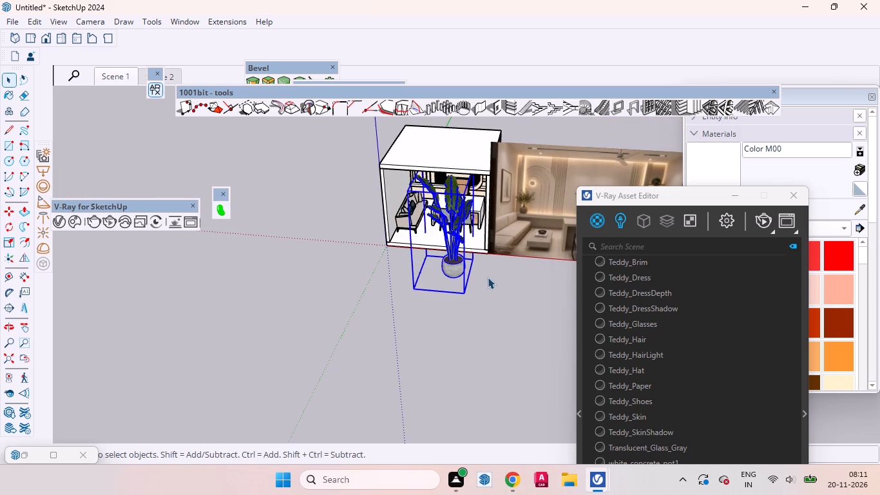
{"action": "scroll", "coordinate": [481, 295], "scroll_direction": "up", "scroll_amount": 3}
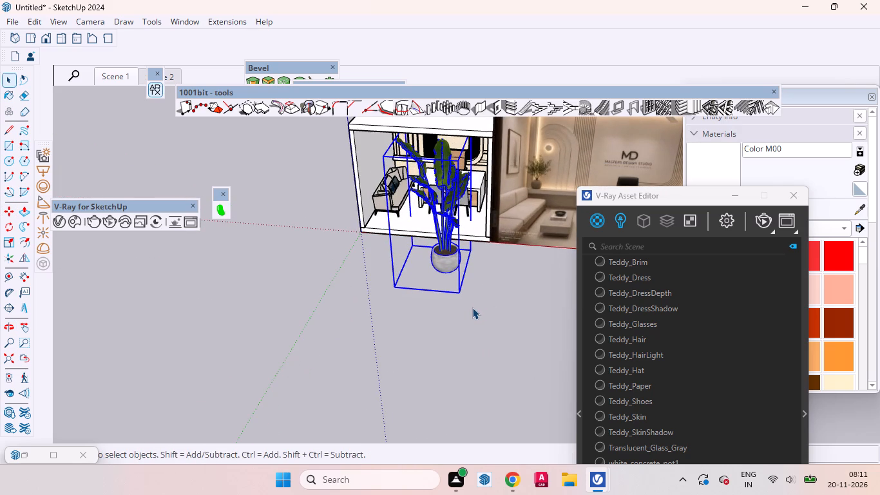
{"action": "key", "text": "q"}
{"action": "left_click", "coordinate": [394, 291]}
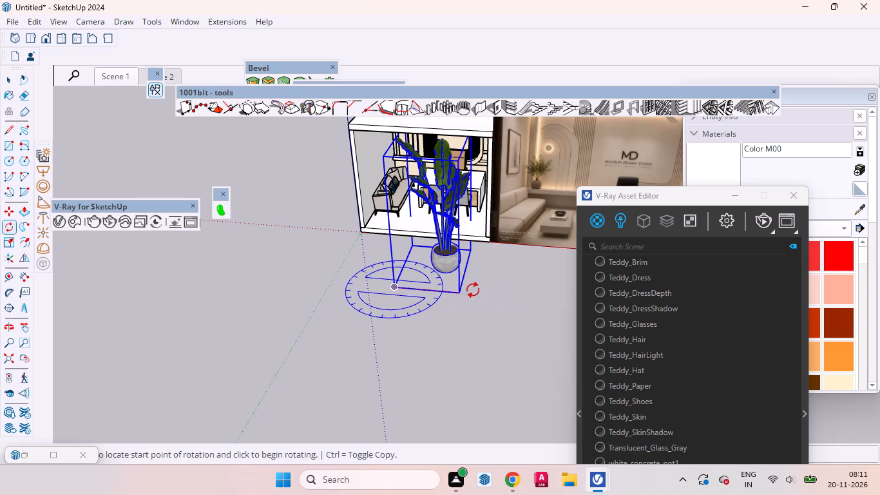
{"action": "left_click", "coordinate": [459, 290]}
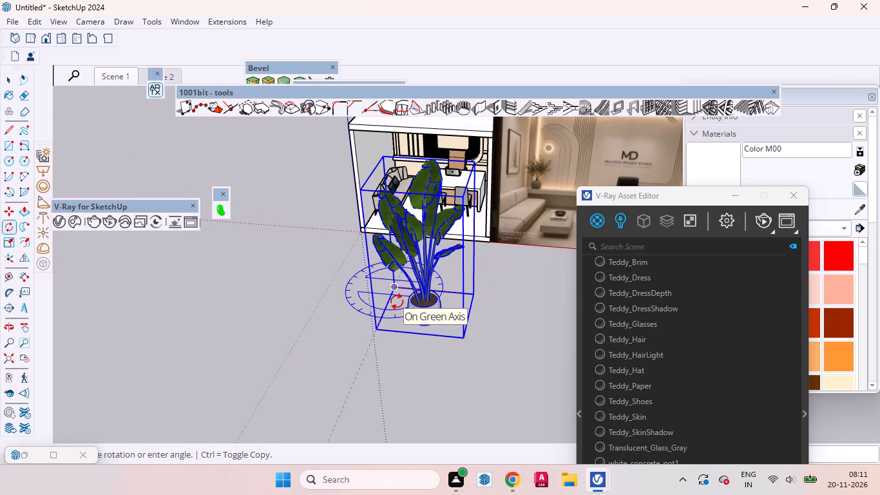
{"action": "type", "text": "90"}
{"action": "key", "text": "Return"}
{"action": "key", "text": "space"}
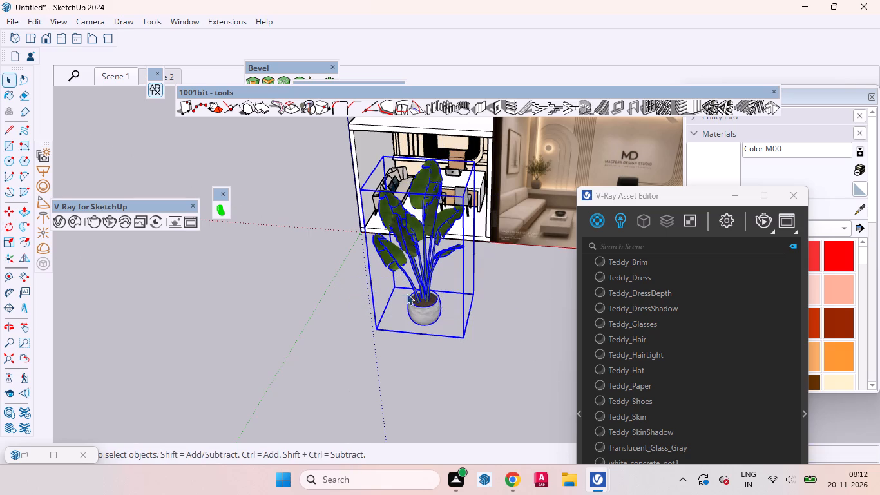
Scale the broad-leaf plant down uniformly to roughly half its size about its opposite base corner.
{"action": "key", "text": "s"}
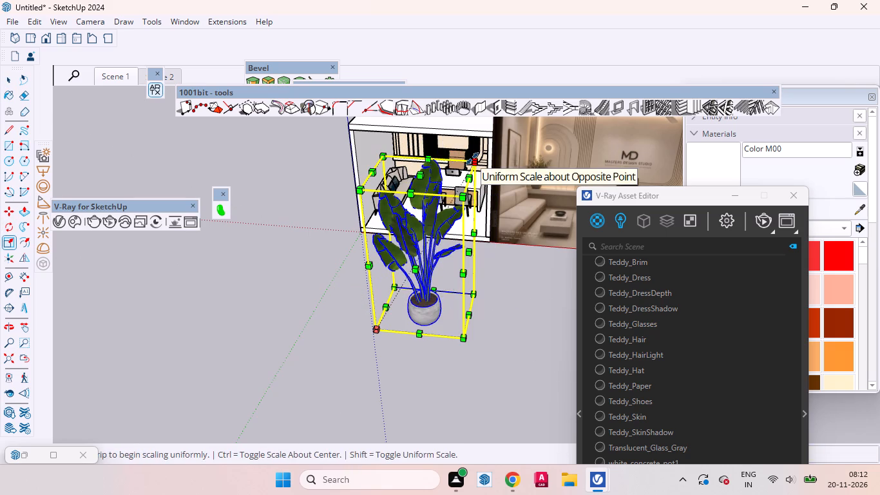
{"action": "left_click", "coordinate": [472, 159]}
{"action": "left_click", "coordinate": [424, 247]}
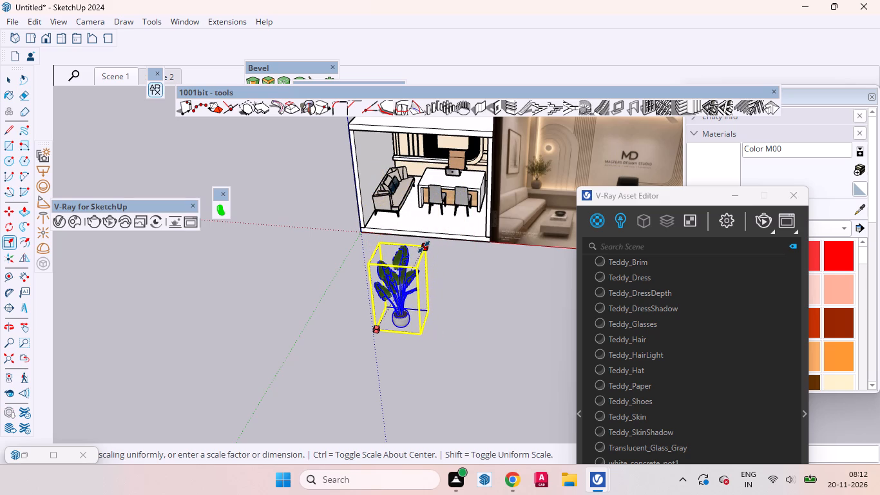
{"action": "key", "text": "space"}
{"action": "left_click", "coordinate": [455, 285]}
Scale the plant down uniformly again, to roughly three quarters of its size, about its opposite base corner.
{"action": "scroll", "coordinate": [412, 312], "scroll_direction": "up", "scroll_amount": 3}
{"action": "left_click", "coordinate": [404, 304]}
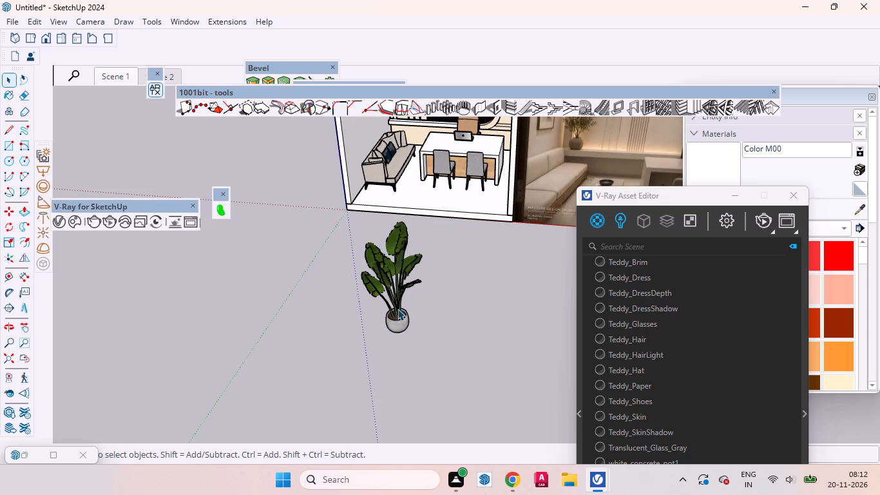
{"action": "left_click", "coordinate": [388, 277]}
{"action": "middle_click_drag", "start_coordinate": [408, 314], "coordinate": [329, 329]}
{"action": "middle_click_drag", "start_coordinate": [332, 311], "coordinate": [428, 192]}
{"action": "key", "text": "s"}
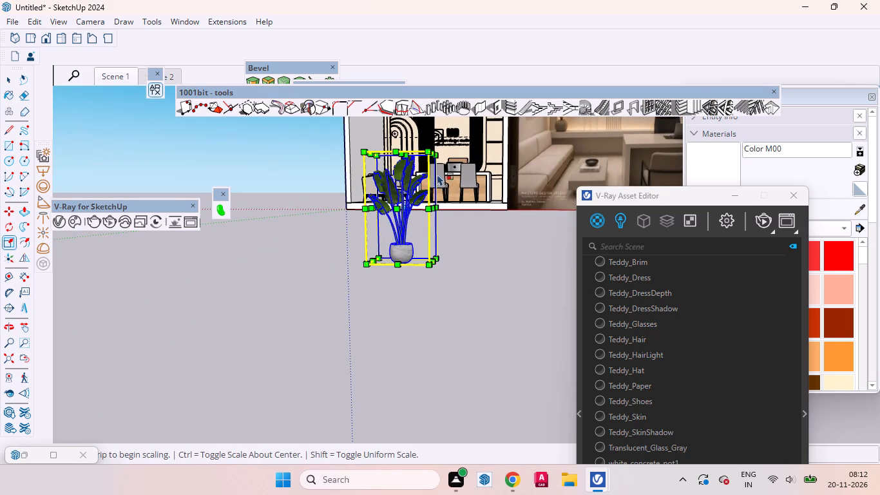
{"action": "left_click", "coordinate": [441, 152]}
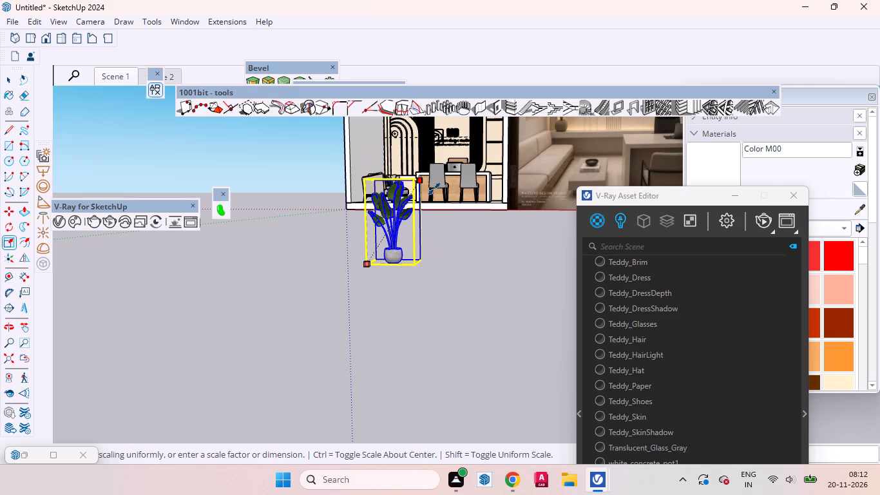
{"action": "left_click", "coordinate": [434, 189]}
{"action": "key", "text": "space"}
{"action": "left_click", "coordinate": [450, 248]}
Move the broad-leaf plant into the office, into the gap between the sofa and the desk.
{"action": "double_click", "coordinate": [391, 238]}
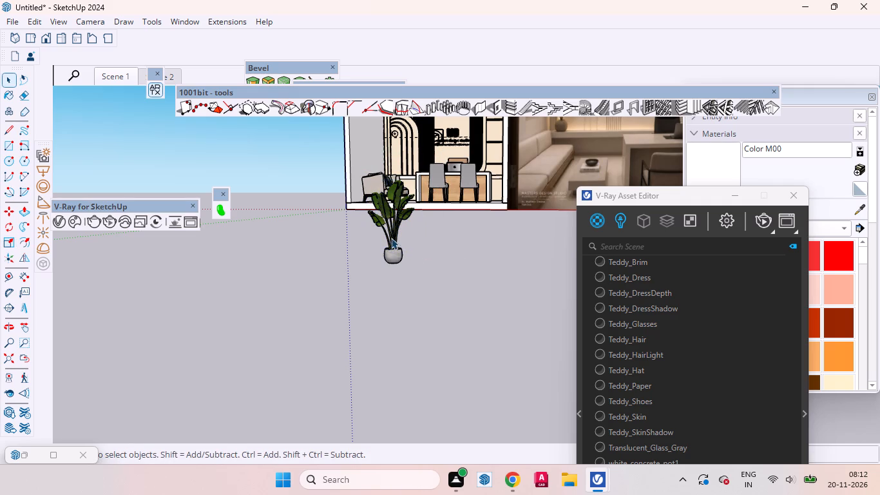
{"action": "right_click_drag", "start_coordinate": [405, 270], "coordinate": [410, 278]}
{"action": "left_click", "coordinate": [455, 244]}
{"action": "left_click", "coordinate": [395, 249]}
{"action": "key", "text": "m"}
{"action": "left_click", "coordinate": [417, 268]}
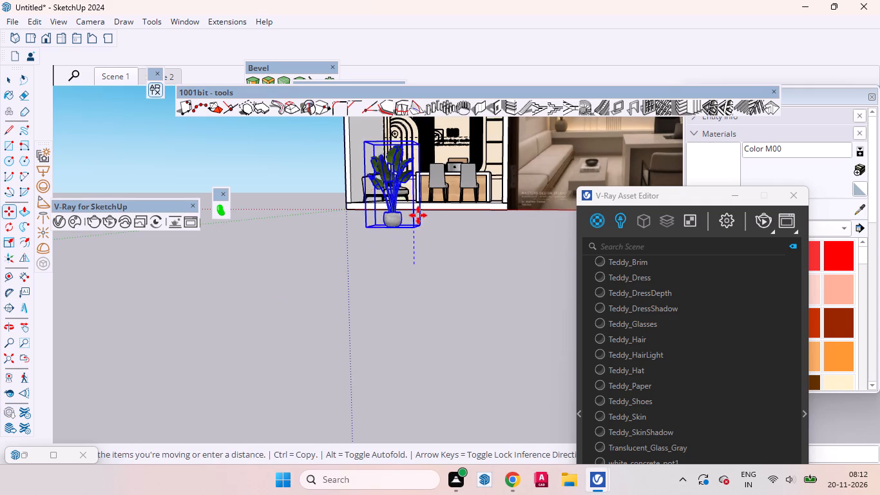
{"action": "left_click", "coordinate": [419, 197]}
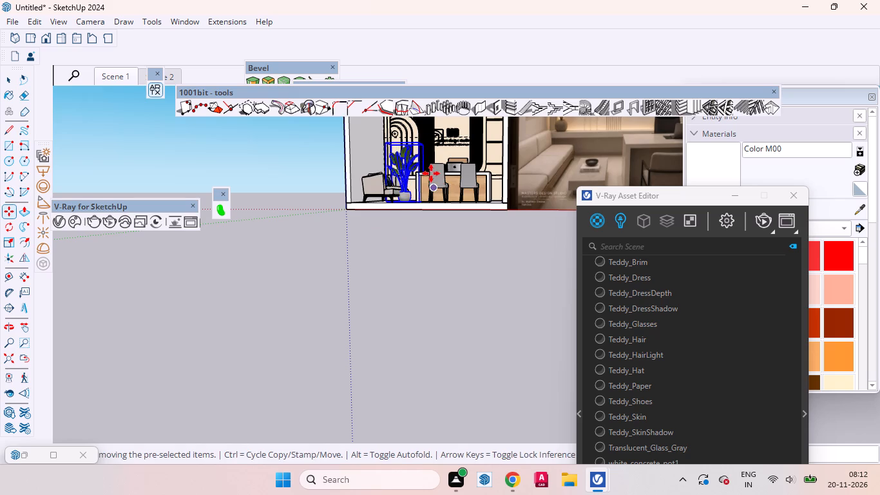
Move the plant by its lower front corner onto the back wall's white ledge, in front of the arch mouldings.
{"action": "middle_click_drag", "start_coordinate": [431, 173], "coordinate": [432, 293]}
{"action": "scroll", "coordinate": [405, 208], "scroll_direction": "up", "scroll_amount": 14}
{"action": "left_click", "coordinate": [440, 271]}
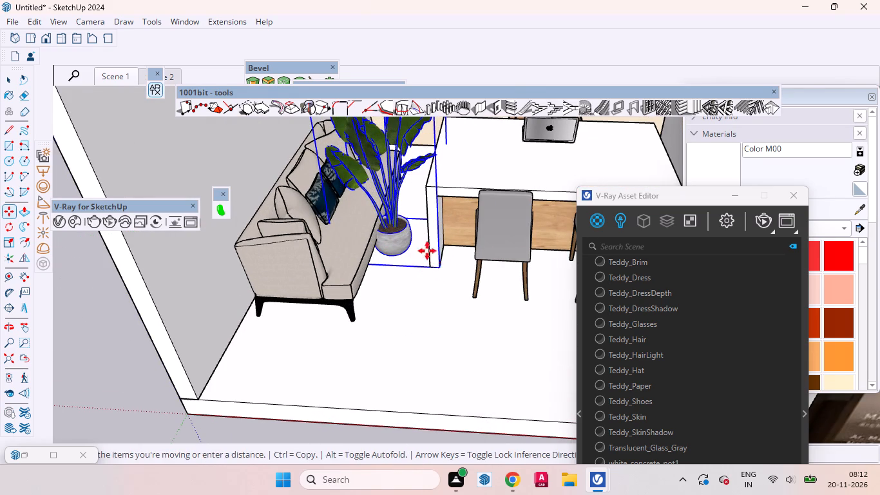
{"action": "scroll", "coordinate": [448, 209], "scroll_direction": "down", "scroll_amount": 10}
{"action": "scroll", "coordinate": [437, 171], "scroll_direction": "up", "scroll_amount": 3}
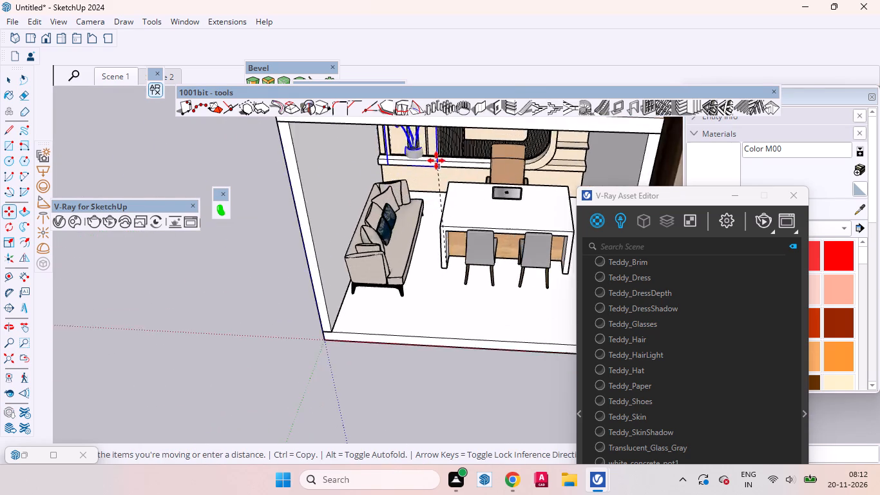
{"action": "scroll", "coordinate": [436, 160], "scroll_direction": "up", "scroll_amount": 10}
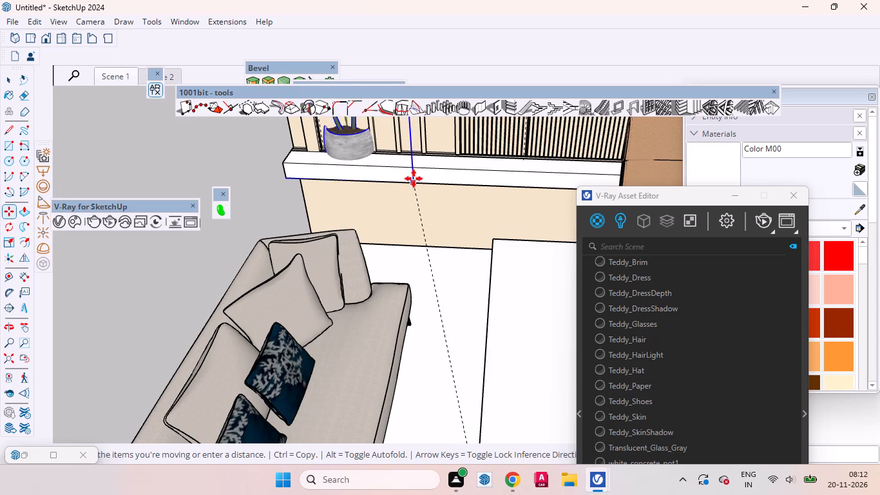
{"action": "left_click", "coordinate": [412, 170]}
Scale the plant on the back-wall ledge down uniformly to roughly half its size about the opposite corner.
{"action": "scroll", "coordinate": [424, 150], "scroll_direction": "up", "scroll_amount": 3}
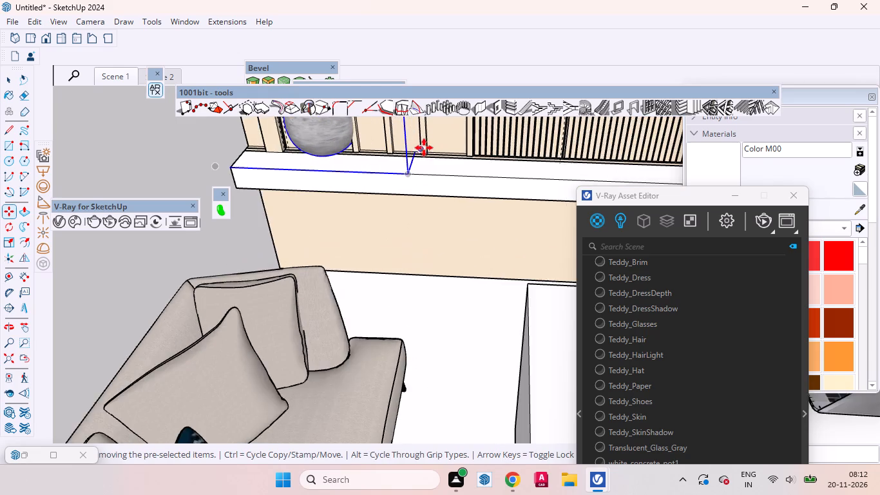
{"action": "scroll", "coordinate": [424, 148], "scroll_direction": "up", "scroll_amount": 3}
{"action": "middle_click_drag", "start_coordinate": [419, 155], "coordinate": [368, 113]}
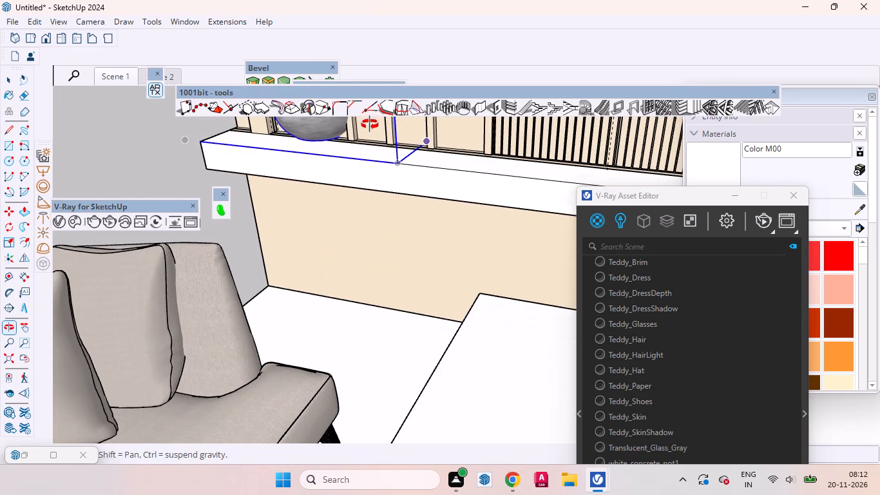
{"action": "scroll", "coordinate": [363, 145], "scroll_direction": "up", "scroll_amount": 3}
{"action": "scroll", "coordinate": [432, 149], "scroll_direction": "up", "scroll_amount": 3}
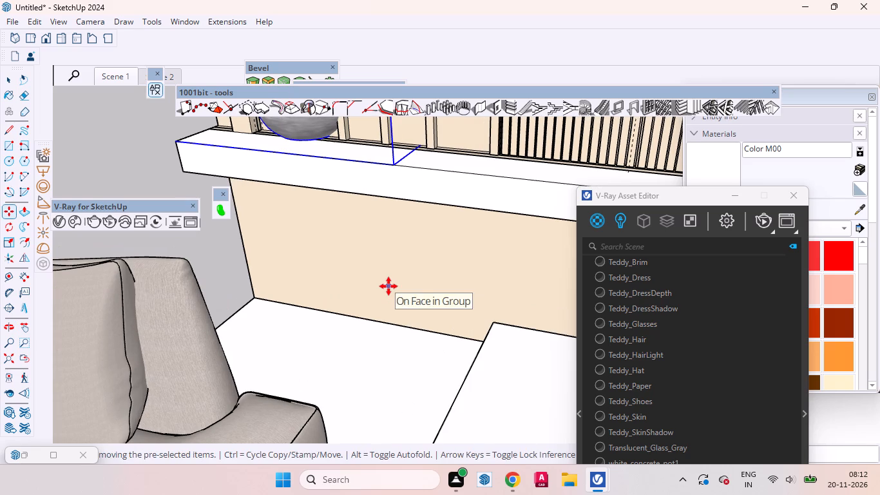
{"action": "scroll", "coordinate": [417, 338], "scroll_direction": "down", "scroll_amount": 9}
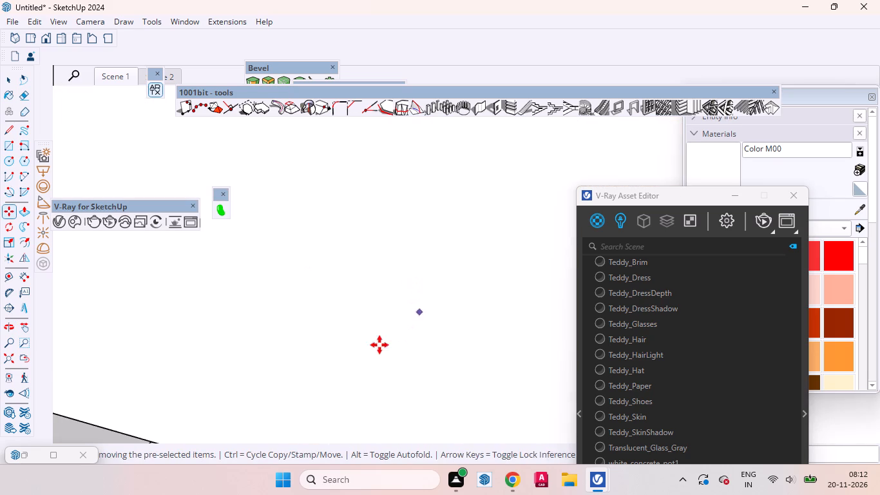
{"action": "left_click", "coordinate": [115, 77]}
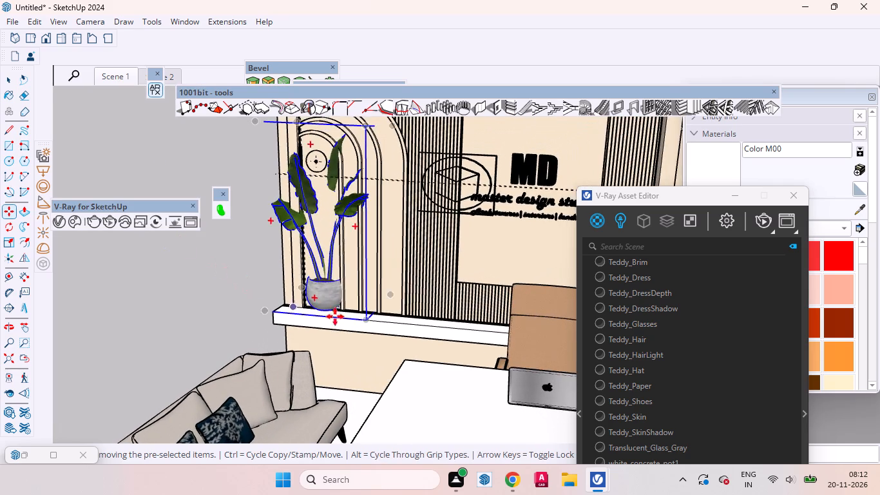
{"action": "scroll", "coordinate": [343, 311], "scroll_direction": "up", "scroll_amount": 3}
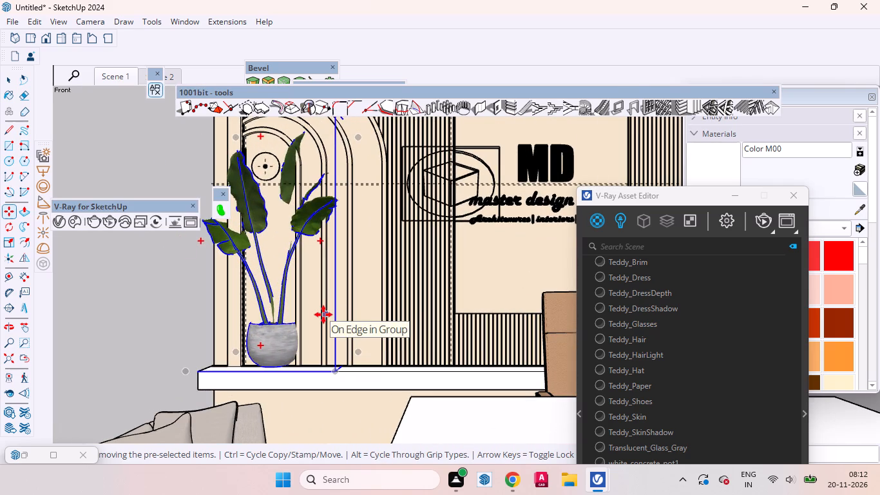
{"action": "key", "text": "s"}
{"action": "scroll", "coordinate": [318, 351], "scroll_direction": "down", "scroll_amount": 3}
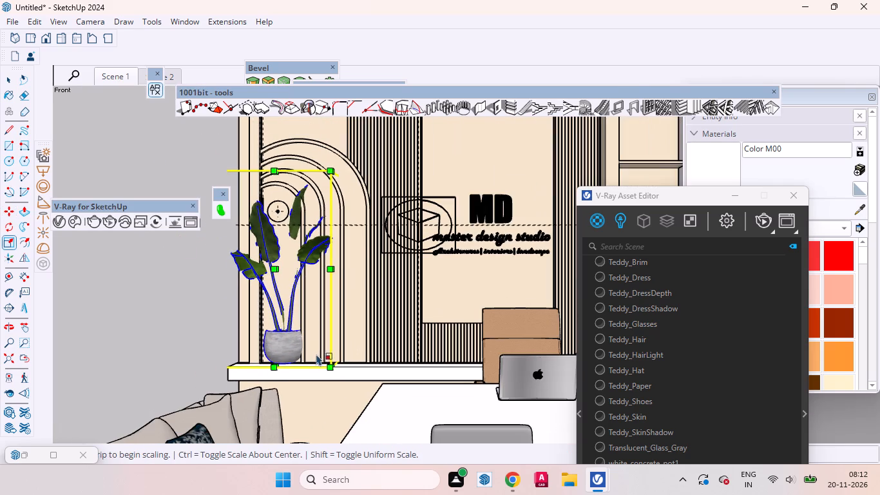
{"action": "left_click", "coordinate": [350, 180]}
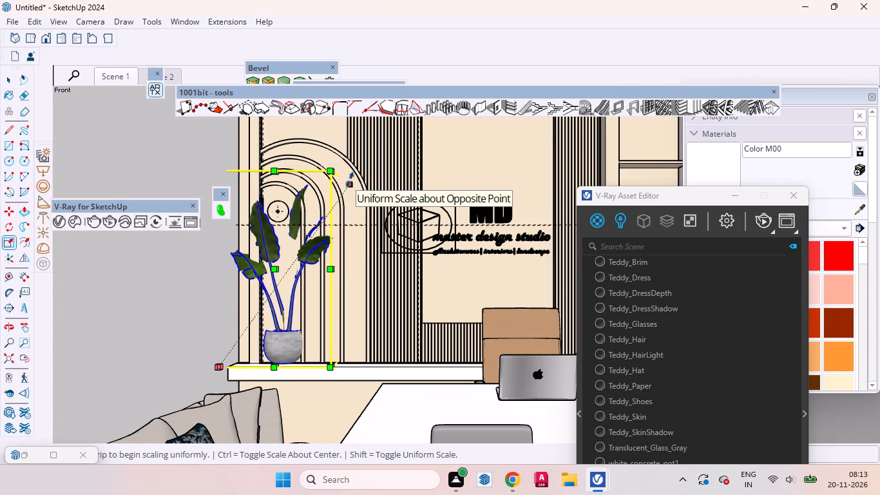
{"action": "left_click", "coordinate": [312, 279]}
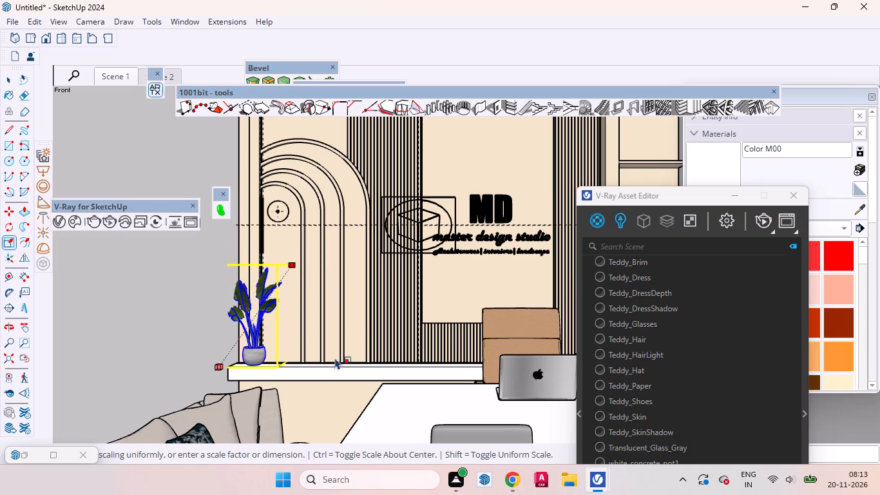
{"action": "key", "text": "space"}
Move the plant slightly forward along the green axis, away from the back-wall panelling.
{"action": "scroll", "coordinate": [263, 342], "scroll_direction": "up", "scroll_amount": 8}
{"action": "middle_click_drag", "start_coordinate": [271, 354], "coordinate": [220, 493]}
{"action": "scroll", "coordinate": [267, 362], "scroll_direction": "up", "scroll_amount": 8}
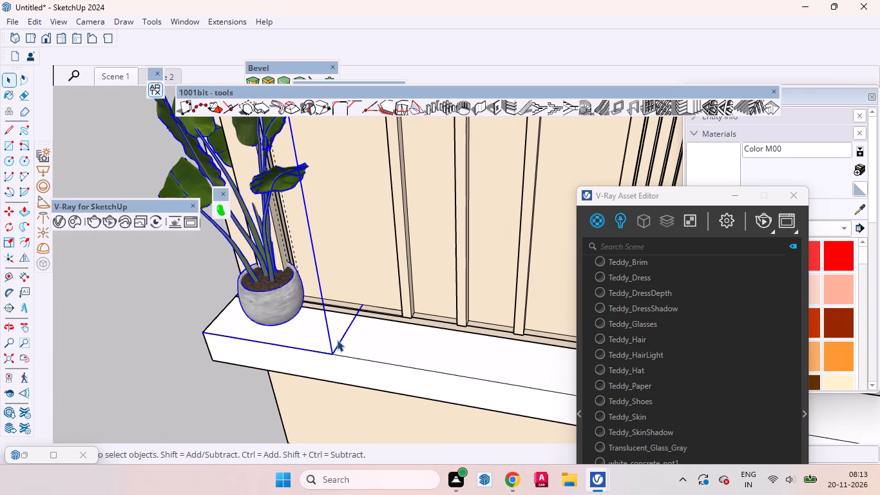
{"action": "key", "text": "m"}
{"action": "left_click", "coordinate": [370, 325]}
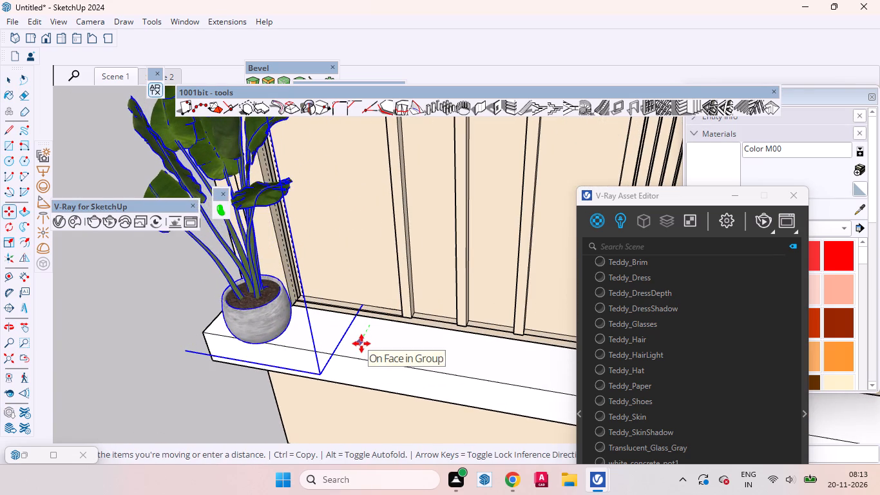
{"action": "left_click", "coordinate": [363, 341]}
Move the plant along the red axis so its pot stands inward from the ledge's end.
{"action": "middle_click_drag", "start_coordinate": [324, 338], "coordinate": [374, 345]}
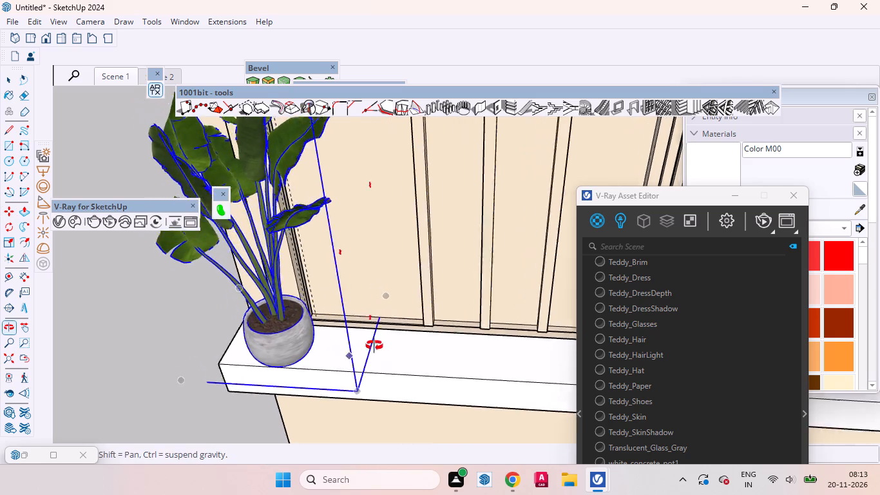
{"action": "middle_click_drag", "start_coordinate": [374, 345], "coordinate": [394, 346]}
{"action": "left_click", "coordinate": [362, 365]}
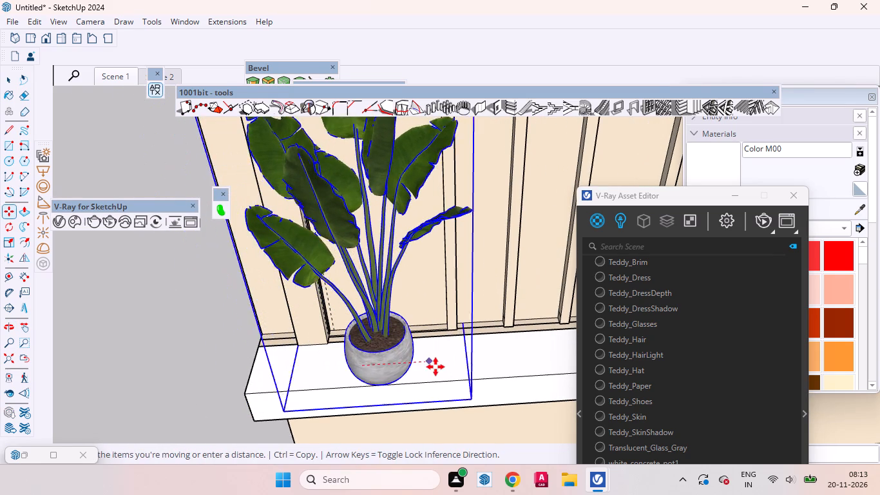
{"action": "left_click", "coordinate": [441, 367]}
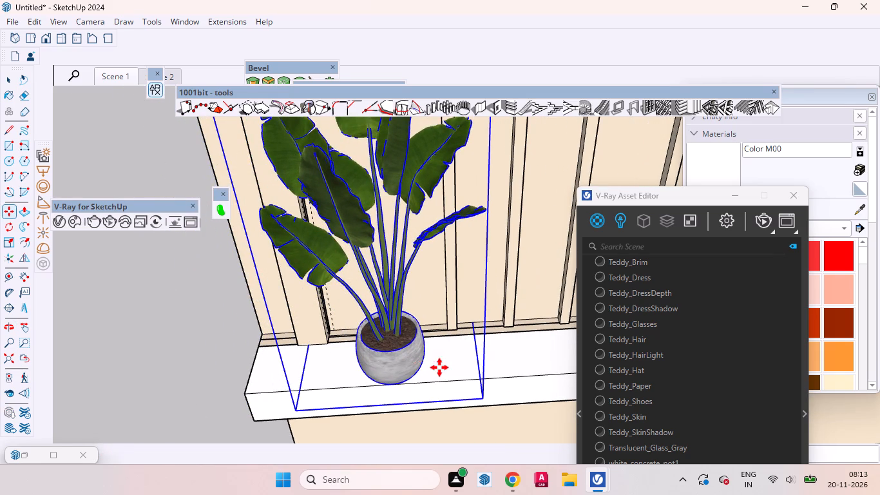
{"action": "key", "text": "space"}
Scale the potted plant down slightly in depth along its red axis about the opposite point.
{"action": "scroll", "coordinate": [301, 364], "scroll_direction": "down", "scroll_amount": 4}
{"action": "scroll", "coordinate": [301, 365], "scroll_direction": "up", "scroll_amount": 1}
{"action": "scroll", "coordinate": [296, 364], "scroll_direction": "down", "scroll_amount": 4}
{"action": "middle_click_drag", "start_coordinate": [359, 370], "coordinate": [277, 340]}
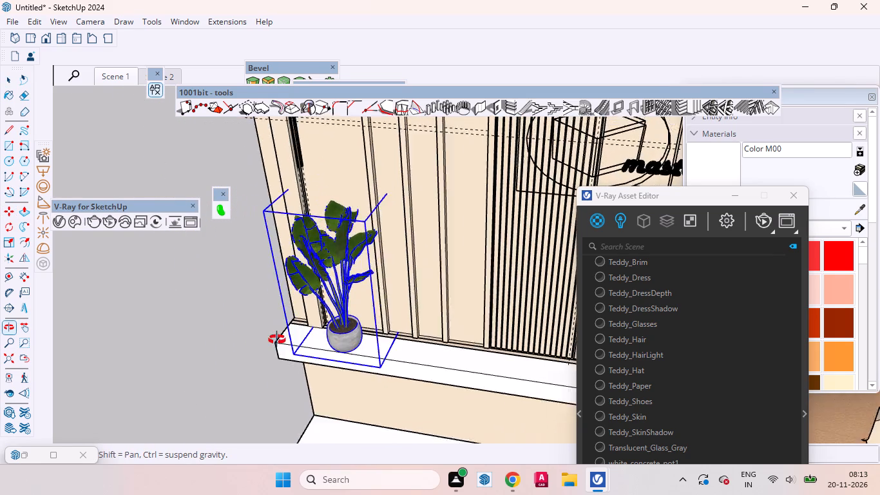
{"action": "middle_click_drag", "start_coordinate": [277, 340], "coordinate": [325, 318]}
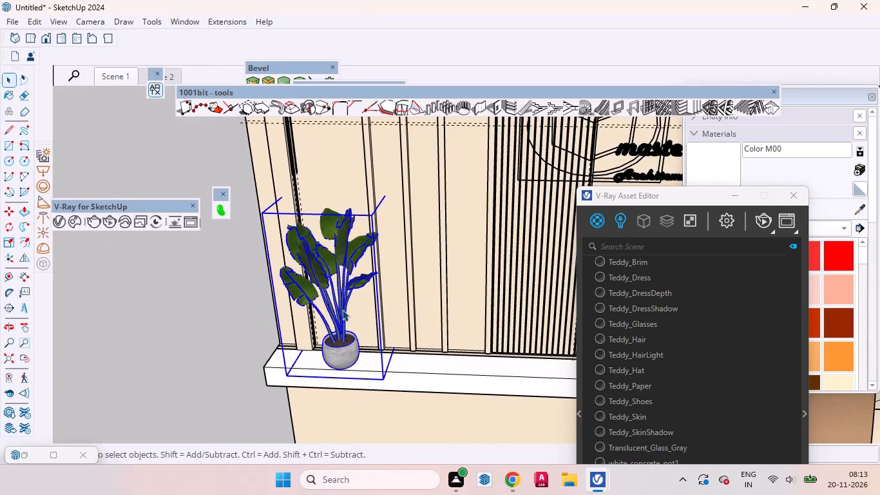
{"action": "key", "text": "s"}
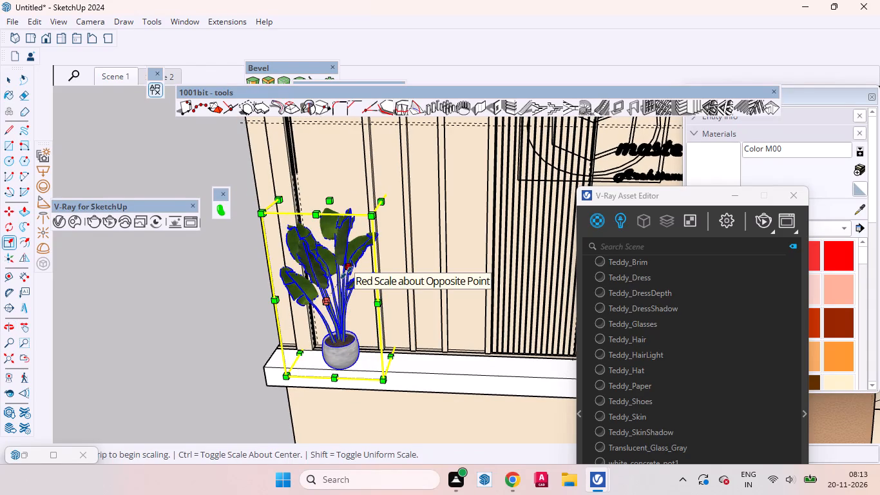
{"action": "left_click", "coordinate": [347, 273]}
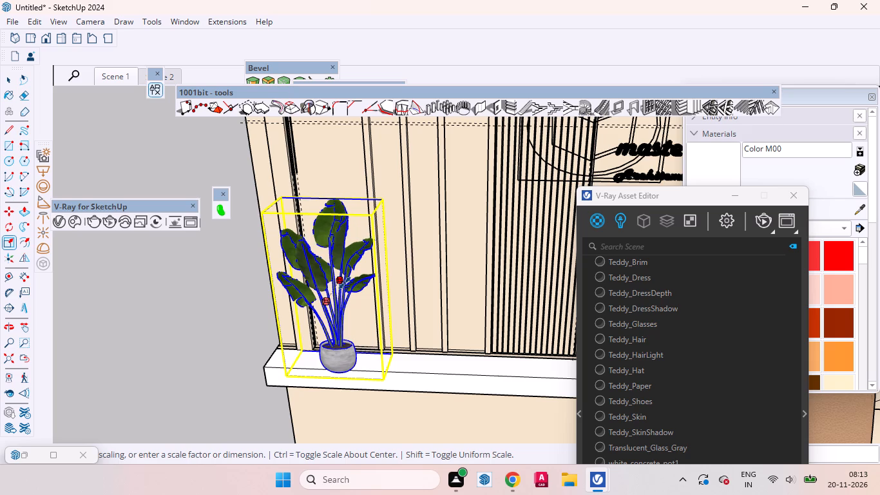
{"action": "left_click", "coordinate": [345, 282]}
{"action": "key", "text": "space"}
Examine the plant's size and position on the ledge against the whole room and from the Scene 1 view.
{"action": "scroll", "coordinate": [359, 200], "scroll_direction": "down", "scroll_amount": 2}
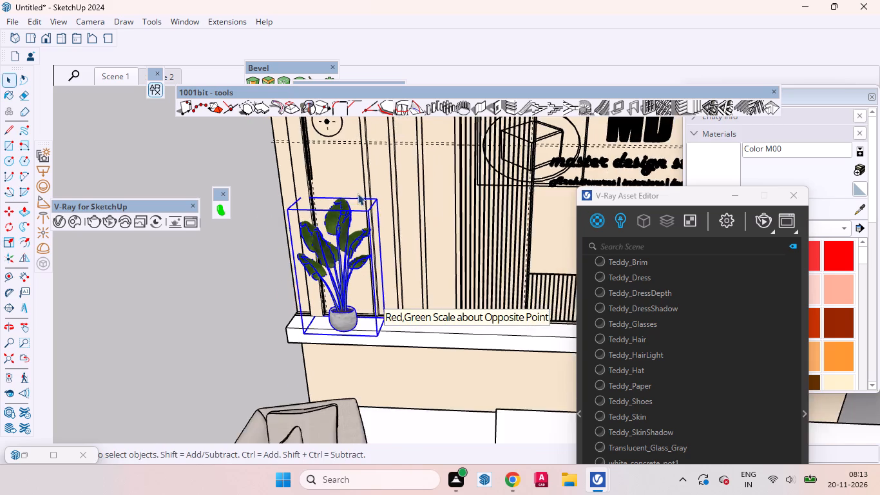
{"action": "scroll", "coordinate": [358, 193], "scroll_direction": "down", "scroll_amount": 3}
{"action": "scroll", "coordinate": [358, 181], "scroll_direction": "up", "scroll_amount": 1}
{"action": "scroll", "coordinate": [358, 181], "scroll_direction": "down", "scroll_amount": 15}
{"action": "triple_click", "coordinate": [269, 276]}
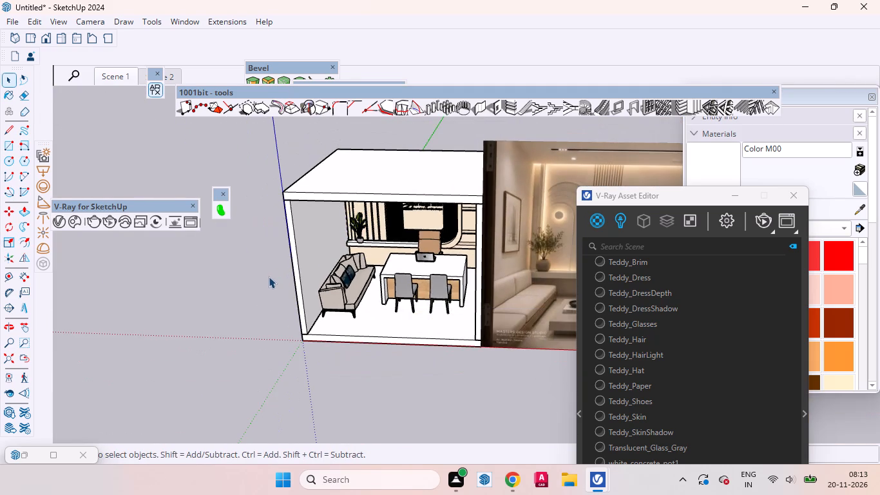
{"action": "scroll", "coordinate": [419, 218], "scroll_direction": "up", "scroll_amount": 14}
{"action": "middle_click_drag", "start_coordinate": [334, 249], "coordinate": [345, 211]}
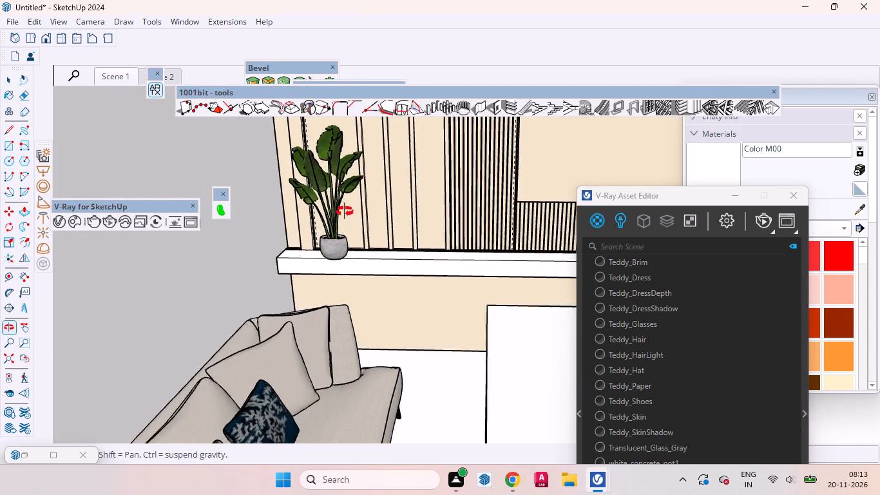
{"action": "middle_click_drag", "start_coordinate": [345, 211], "coordinate": [346, 200]}
{"action": "scroll", "coordinate": [311, 296], "scroll_direction": "down", "scroll_amount": 15}
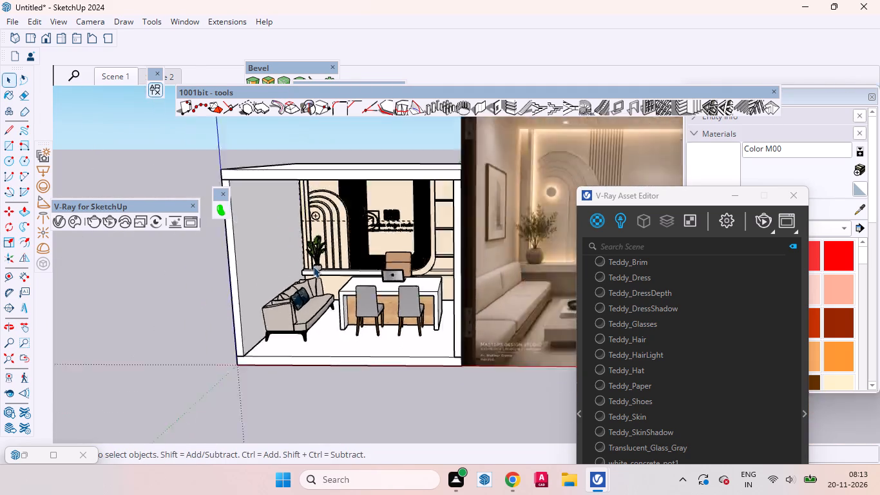
{"action": "left_click", "coordinate": [100, 75]}
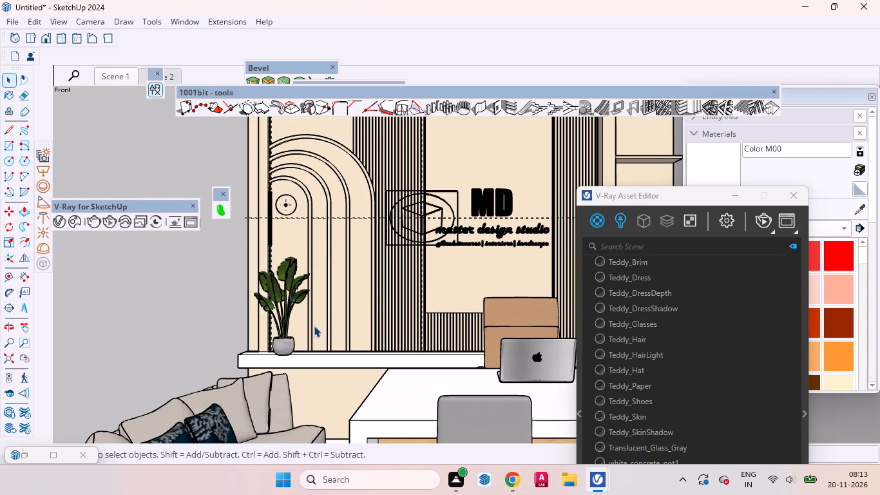
Rotate the plant slightly in the horizontal plane about a point on the ledge beside its pot, and recall Scene 1.
{"action": "scroll", "coordinate": [300, 344], "scroll_direction": "up", "scroll_amount": 6}
{"action": "middle_click_drag", "start_coordinate": [269, 336], "coordinate": [292, 397]}
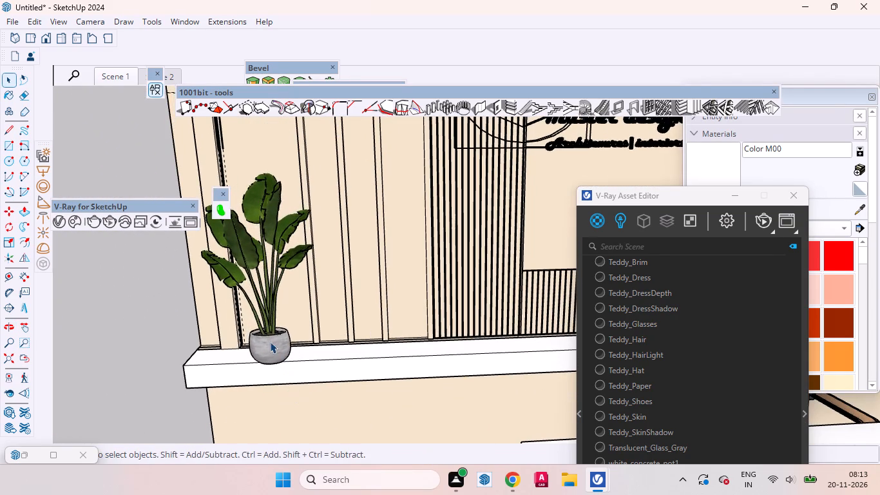
{"action": "left_click", "coordinate": [270, 342]}
{"action": "middle_click_drag", "start_coordinate": [301, 341], "coordinate": [251, 400]}
{"action": "scroll", "coordinate": [341, 307], "scroll_direction": "up", "scroll_amount": 7}
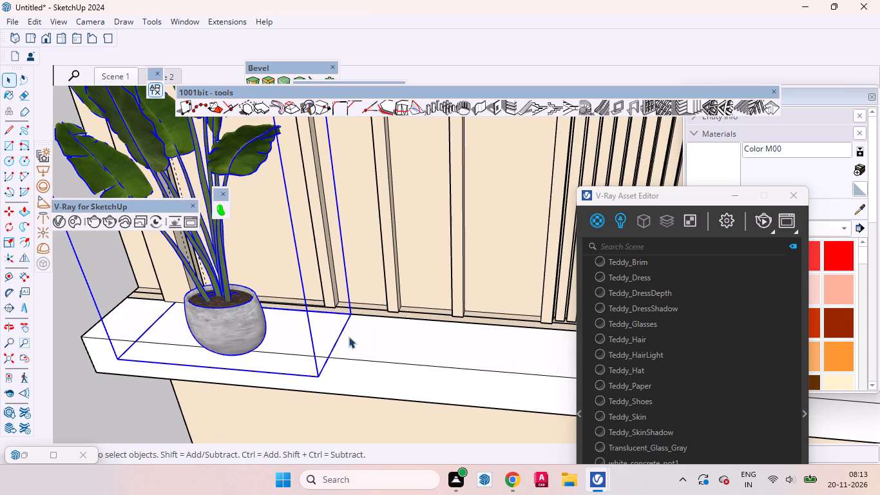
{"action": "key", "text": "q"}
{"action": "left_click", "coordinate": [301, 335]}
{"action": "left_click", "coordinate": [341, 334]}
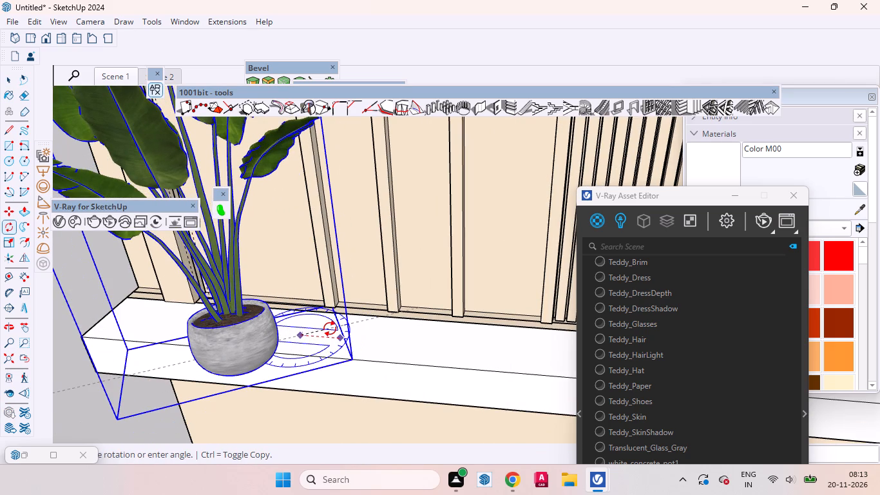
{"action": "left_click", "coordinate": [330, 329]}
{"action": "key", "text": "space"}
{"action": "scroll", "coordinate": [425, 300], "scroll_direction": "down", "scroll_amount": 5}
{"action": "left_click", "coordinate": [119, 73]}
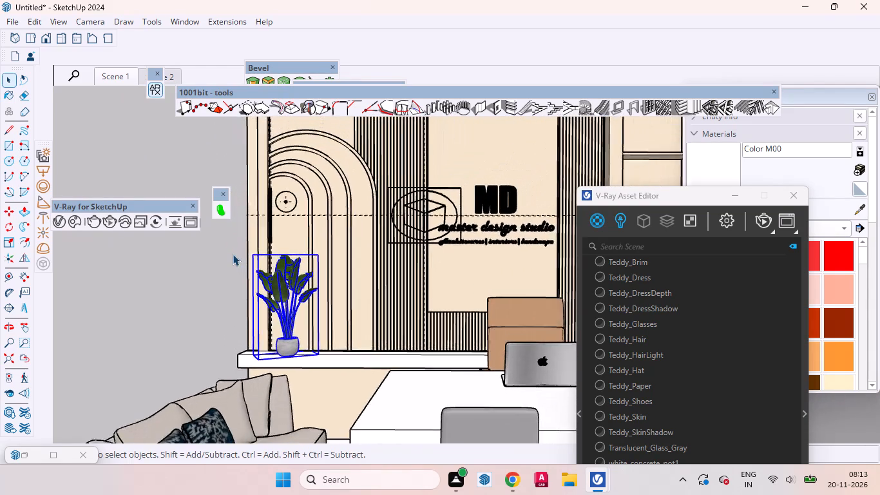
Move the rotated plant along the green axis towards the back-wall panelling so its pot sits further onto the ledge.
{"action": "scroll", "coordinate": [286, 364], "scroll_direction": "up", "scroll_amount": 13}
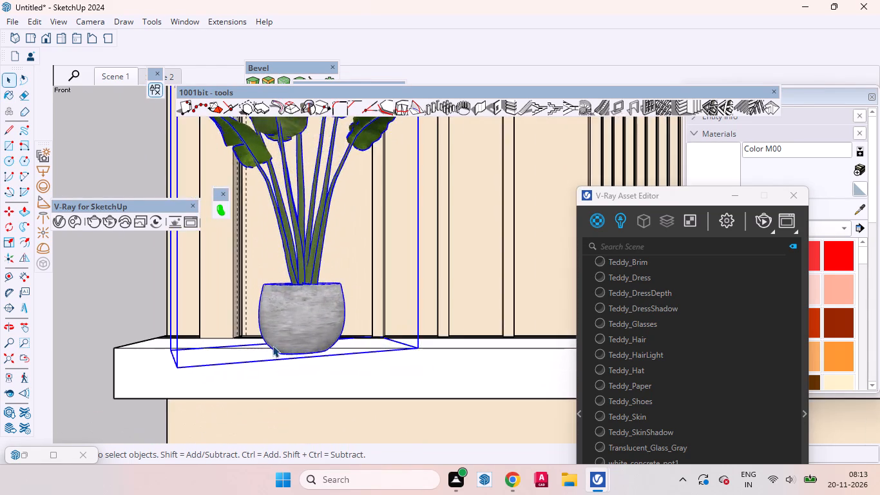
{"action": "scroll", "coordinate": [273, 345], "scroll_direction": "up", "scroll_amount": 2}
{"action": "middle_click_drag", "start_coordinate": [273, 346], "coordinate": [121, 445]}
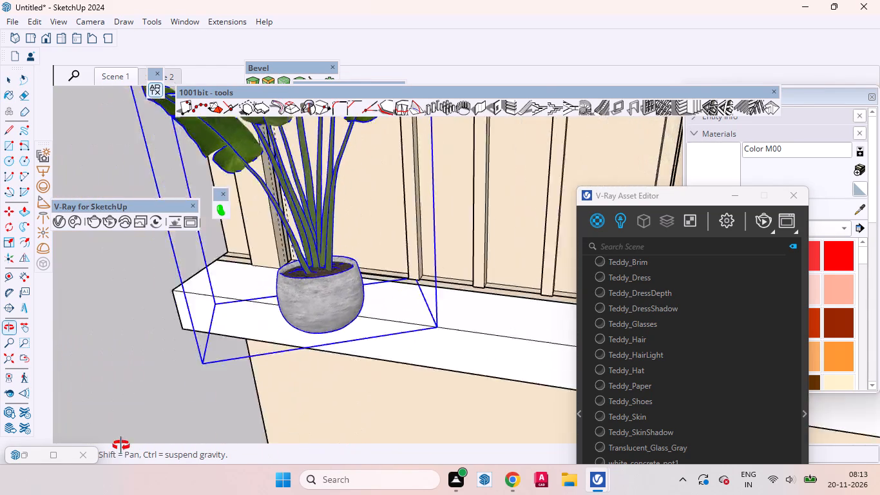
{"action": "middle_click_drag", "start_coordinate": [121, 445], "coordinate": [126, 432]}
{"action": "scroll", "coordinate": [430, 312], "scroll_direction": "up", "scroll_amount": 3}
{"action": "key", "text": "m"}
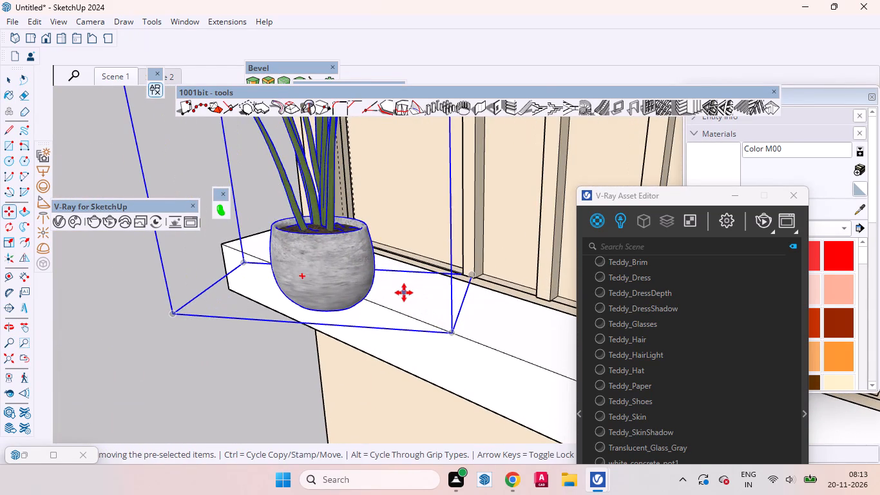
{"action": "left_click", "coordinate": [404, 293]}
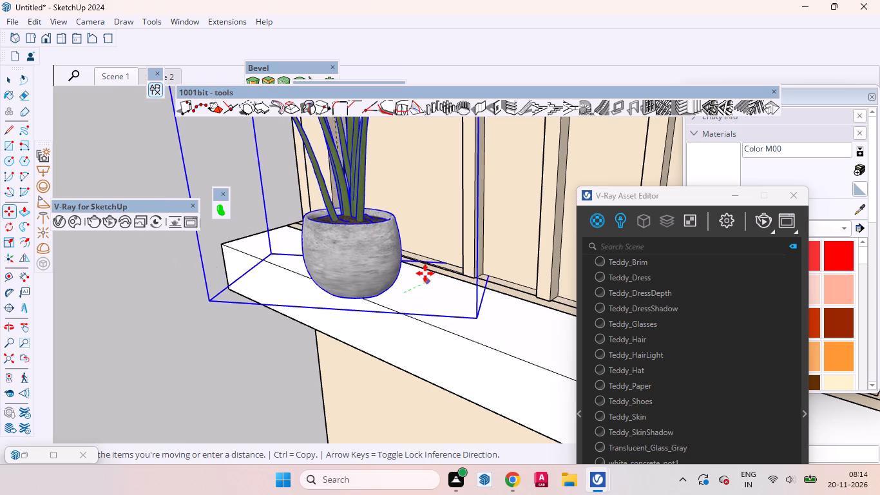
{"action": "left_click", "coordinate": [426, 278]}
{"action": "key", "text": "space"}
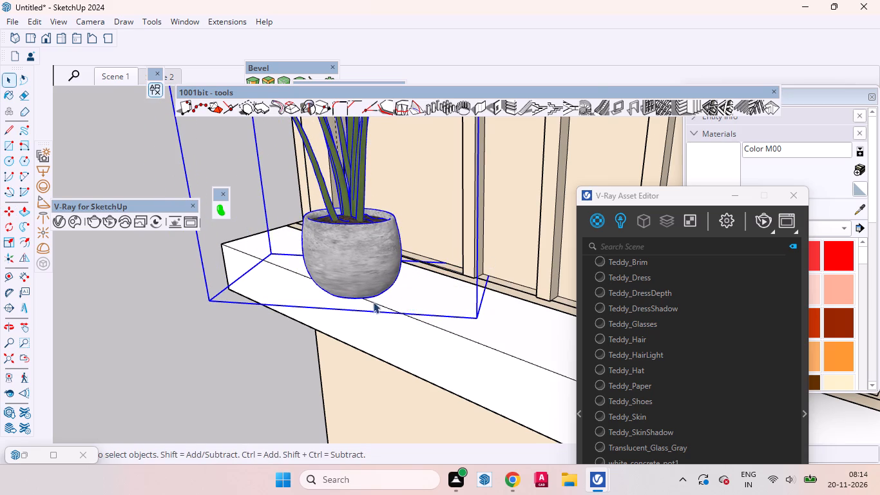
Move the plant a little further along the green axis, closer to the back-wall panelling.
{"action": "scroll", "coordinate": [334, 319], "scroll_direction": "down", "scroll_amount": 3}
{"action": "middle_click_drag", "start_coordinate": [383, 276], "coordinate": [232, 296]}
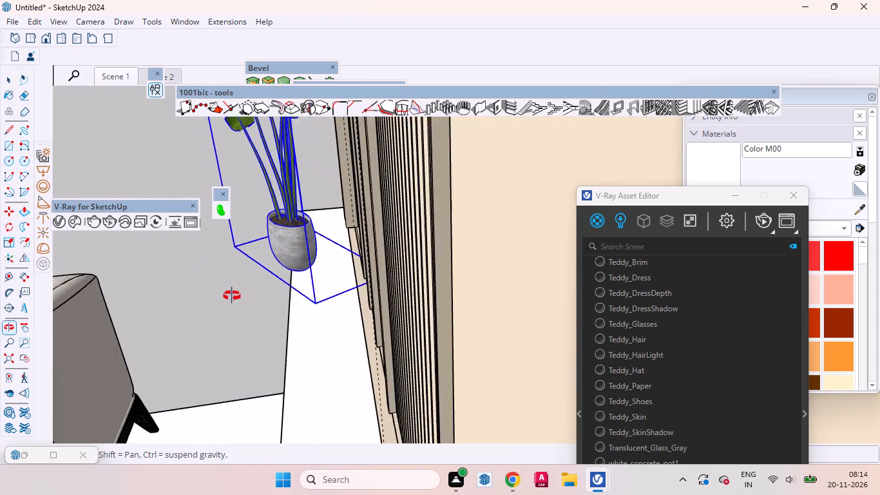
{"action": "middle_click_drag", "start_coordinate": [232, 296], "coordinate": [374, 247]}
{"action": "scroll", "coordinate": [291, 258], "scroll_direction": "down", "scroll_amount": 10}
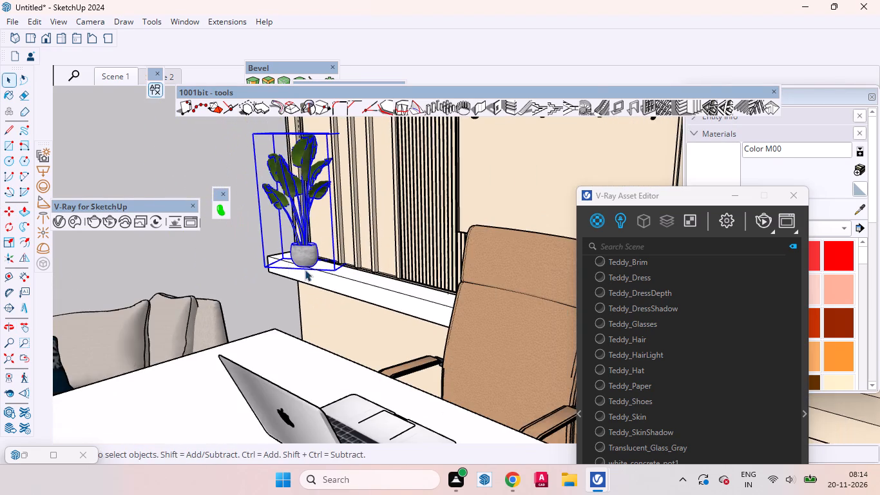
{"action": "middle_click_drag", "start_coordinate": [305, 270], "coordinate": [458, 308]}
{"action": "scroll", "coordinate": [195, 293], "scroll_direction": "up", "scroll_amount": 2}
{"action": "scroll", "coordinate": [273, 319], "scroll_direction": "down", "scroll_amount": 4}
{"action": "scroll", "coordinate": [227, 240], "scroll_direction": "up", "scroll_amount": 3}
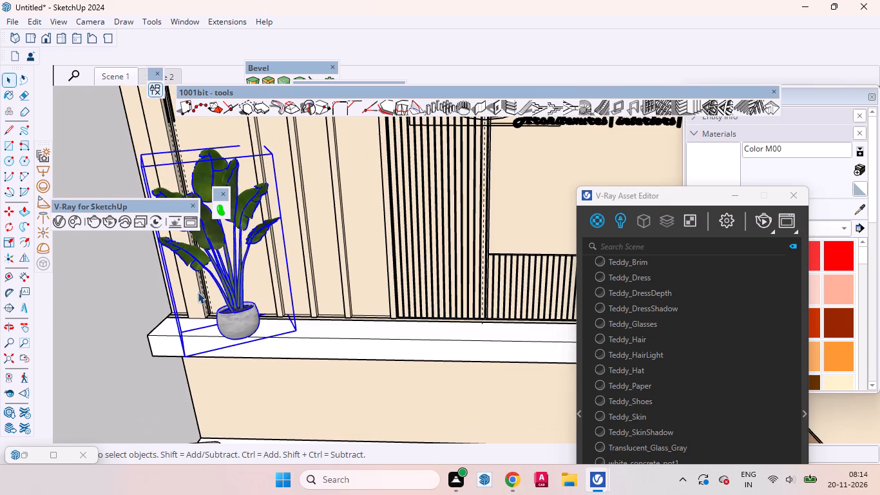
{"action": "middle_click_drag", "start_coordinate": [302, 322], "coordinate": [170, 367]}
{"action": "scroll", "coordinate": [356, 206], "scroll_direction": "up", "scroll_amount": 3}
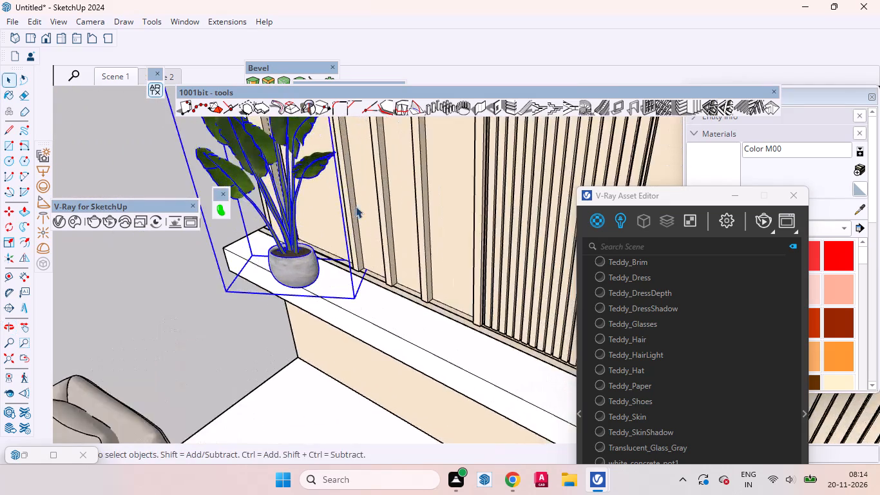
{"action": "scroll", "coordinate": [356, 206], "scroll_direction": "up", "scroll_amount": 7}
{"action": "middle_click_drag", "start_coordinate": [347, 285], "coordinate": [308, 283]}
{"action": "key", "text": "m"}
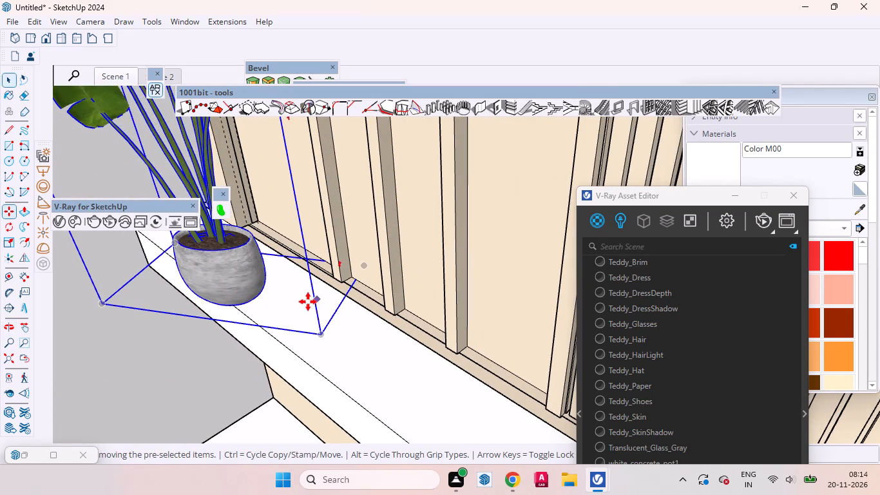
{"action": "left_click", "coordinate": [275, 313]}
{"action": "left_click", "coordinate": [294, 304]}
{"action": "key", "text": "space"}
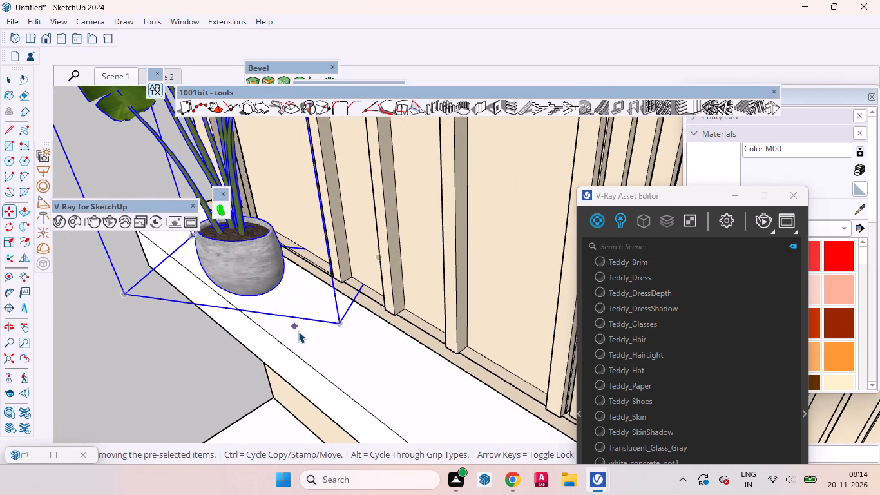
Examine the plant from Scene 1 and up close, checking how its pot sits on the white ledge.
{"action": "left_click", "coordinate": [119, 82]}
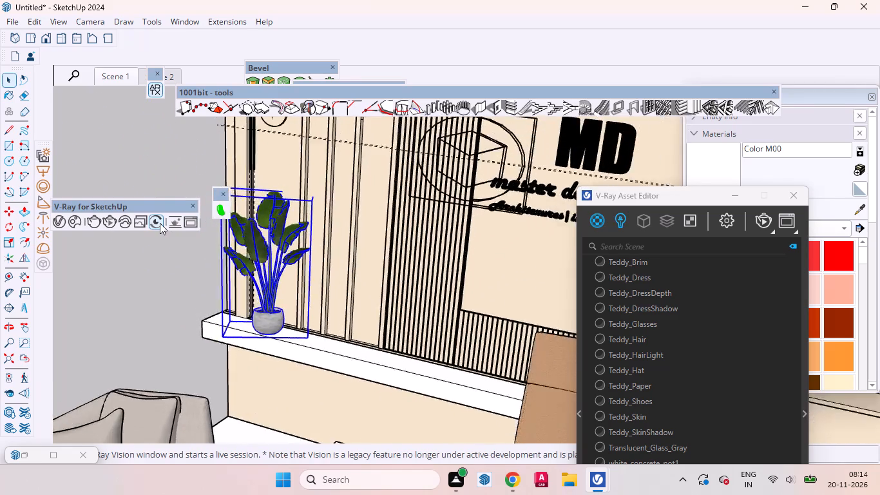
{"action": "scroll", "coordinate": [307, 337], "scroll_direction": "down", "scroll_amount": 11}
{"action": "left_click", "coordinate": [182, 324]}
{"action": "scroll", "coordinate": [269, 331], "scroll_direction": "up", "scroll_amount": 7}
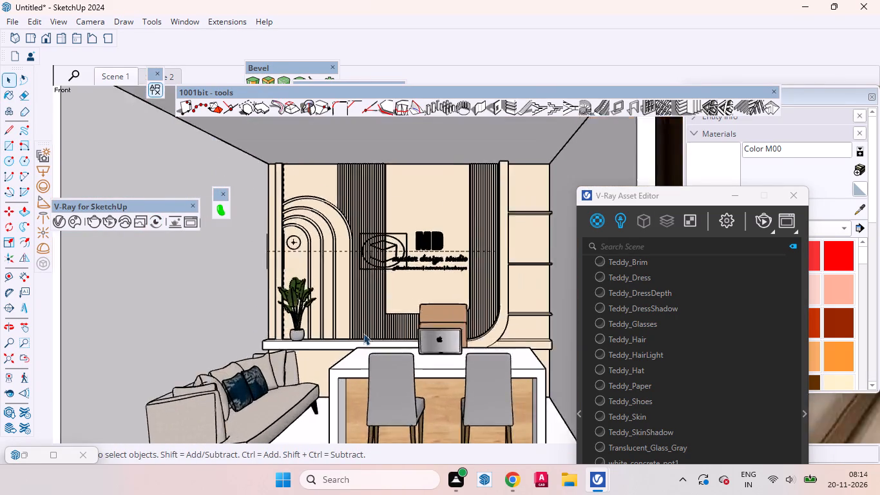
{"action": "scroll", "coordinate": [363, 333], "scroll_direction": "up", "scroll_amount": 20}
{"action": "middle_click_drag", "start_coordinate": [230, 340], "coordinate": [236, 313]}
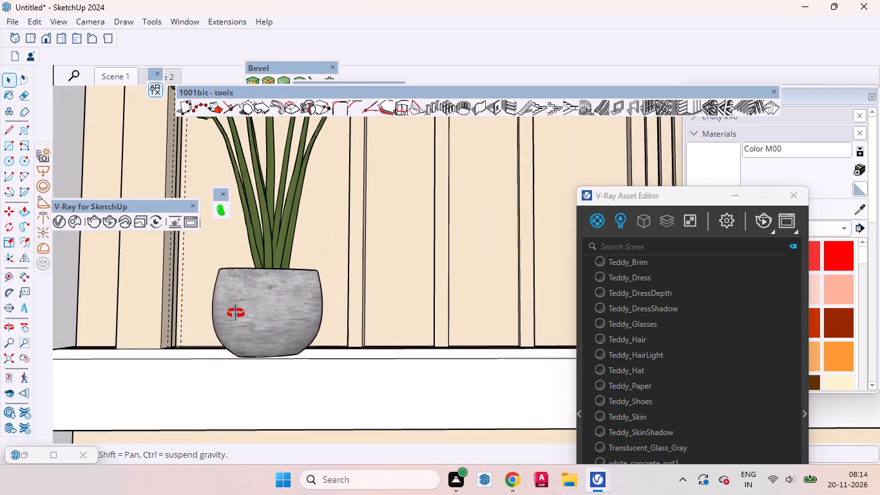
{"action": "middle_click_drag", "start_coordinate": [236, 313], "coordinate": [247, 342]}
{"action": "scroll", "coordinate": [294, 359], "scroll_direction": "up", "scroll_amount": 13}
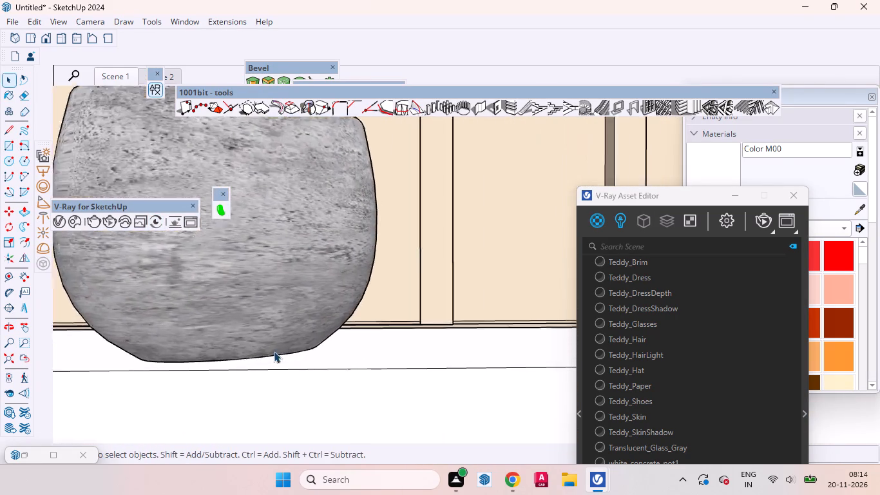
{"action": "scroll", "coordinate": [274, 351], "scroll_direction": "up", "scroll_amount": 1}
{"action": "middle_click_drag", "start_coordinate": [271, 349], "coordinate": [493, 404]}
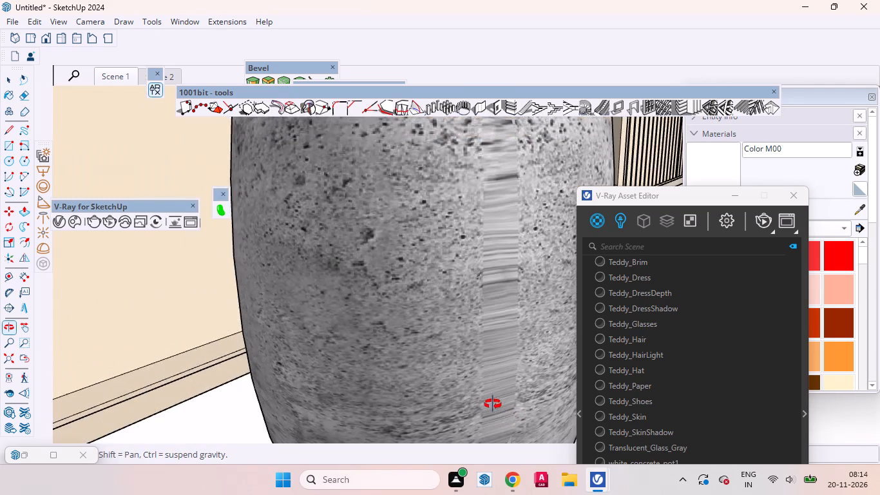
{"action": "middle_click_drag", "start_coordinate": [493, 404], "coordinate": [466, 425]}
{"action": "scroll", "coordinate": [453, 420], "scroll_direction": "up", "scroll_amount": 1}
{"action": "scroll", "coordinate": [377, 384], "scroll_direction": "down", "scroll_amount": 4}
{"action": "scroll", "coordinate": [340, 359], "scroll_direction": "up", "scroll_amount": 1}
{"action": "scroll", "coordinate": [340, 359], "scroll_direction": "down", "scroll_amount": 9}
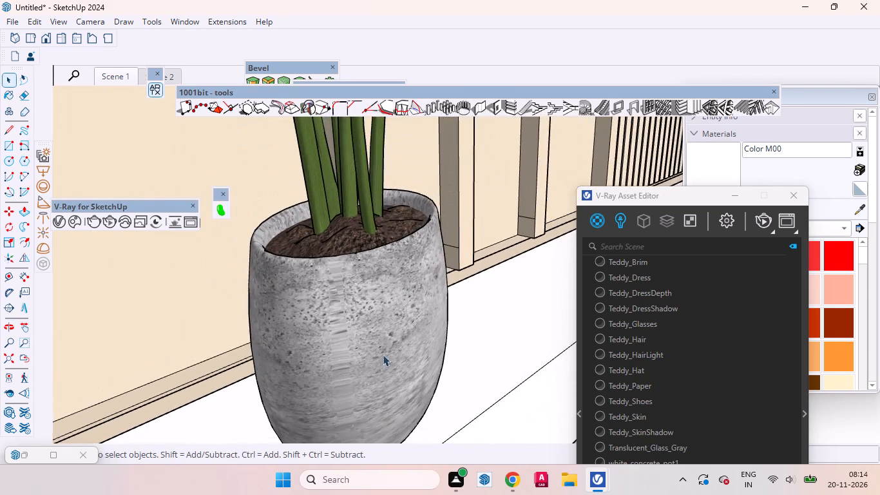
{"action": "middle_click_drag", "start_coordinate": [372, 357], "coordinate": [121, 348]}
{"action": "scroll", "coordinate": [249, 339], "scroll_direction": "down", "scroll_amount": 20}
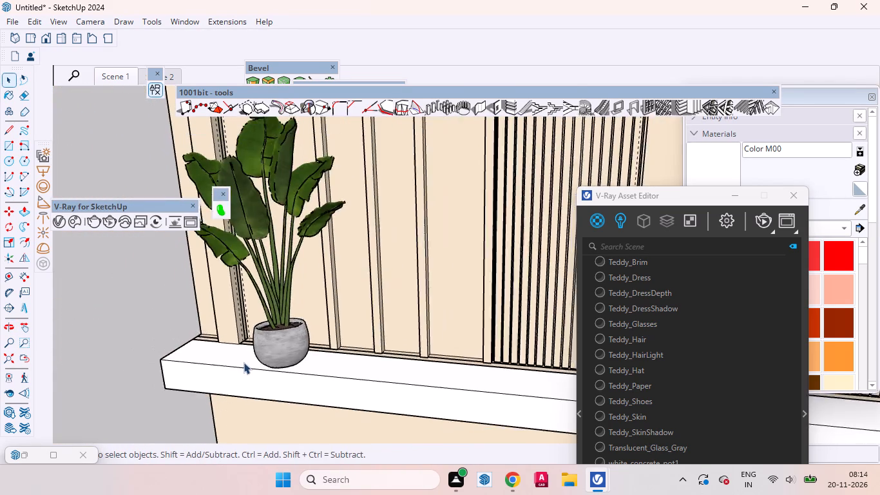
Move the plant slightly more towards the back-wall panelling along the ledge's depth, and recall Scene 1.
{"action": "scroll", "coordinate": [334, 160], "scroll_direction": "up", "scroll_amount": 10}
{"action": "middle_click_drag", "start_coordinate": [317, 232], "coordinate": [120, 251]}
{"action": "scroll", "coordinate": [325, 216], "scroll_direction": "down", "scroll_amount": 6}
{"action": "scroll", "coordinate": [335, 331], "scroll_direction": "up", "scroll_amount": 6}
{"action": "left_click", "coordinate": [331, 362]}
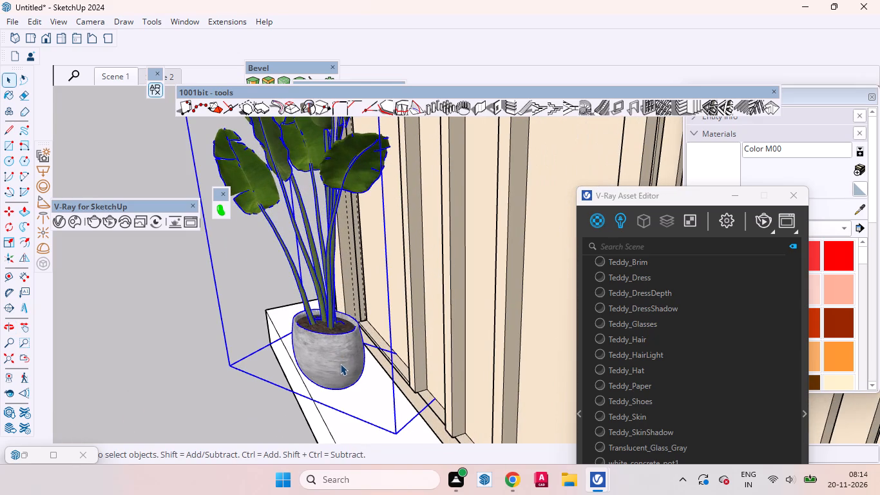
{"action": "key", "text": "m"}
{"action": "left_click", "coordinate": [352, 401]}
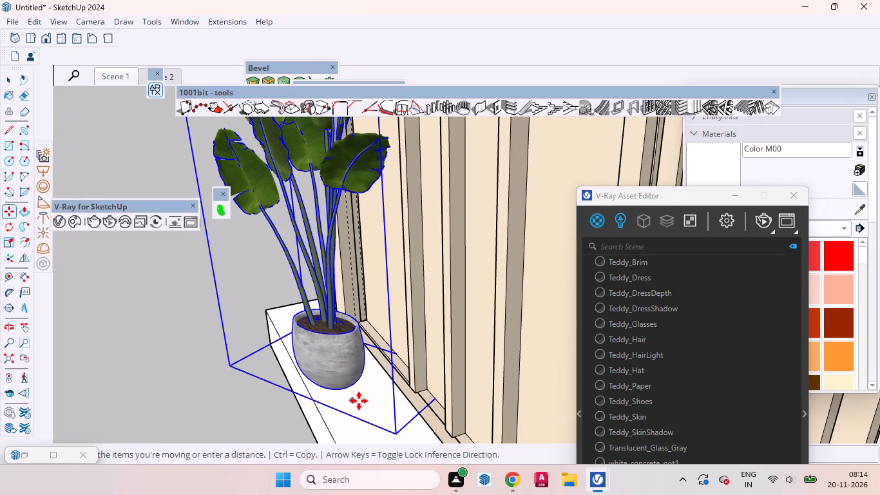
{"action": "left_click", "coordinate": [368, 401]}
{"action": "key", "text": "space"}
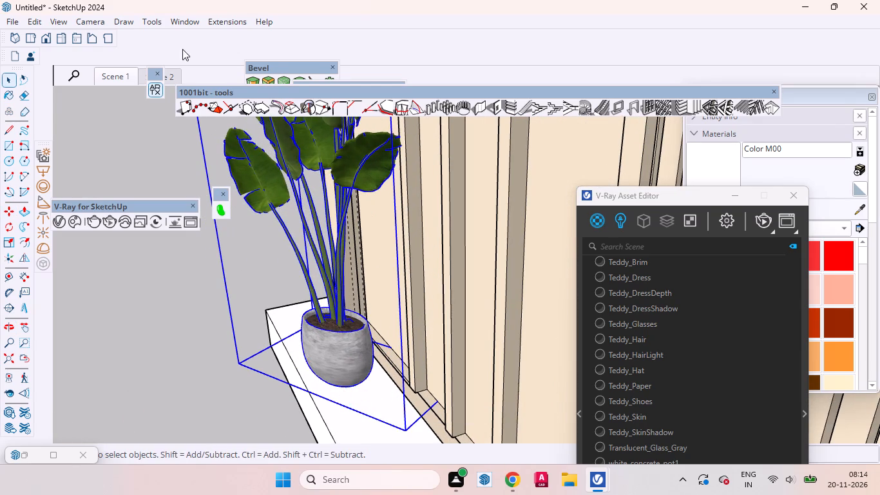
{"action": "left_click", "coordinate": [122, 74]}
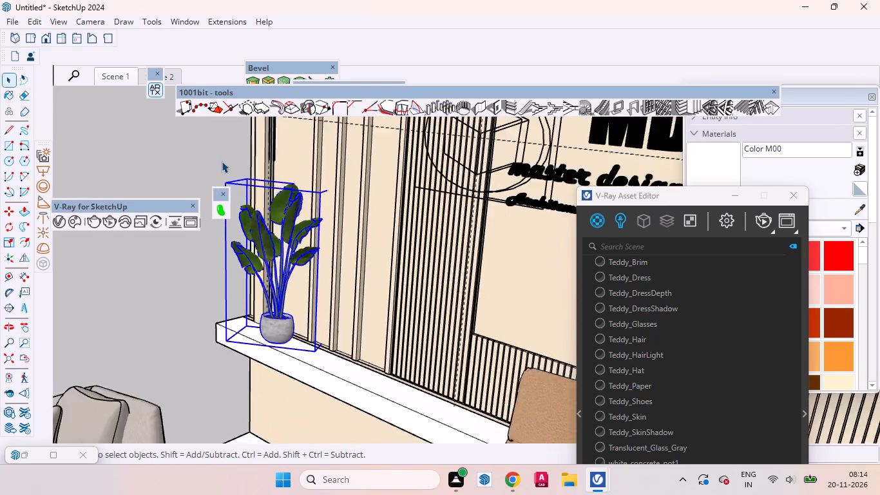
Move the potted plant along the back-wall ledge, closer to the ledge's end on the sofa side, and clear the selection.
{"action": "scroll", "coordinate": [273, 180], "scroll_direction": "down", "scroll_amount": 3}
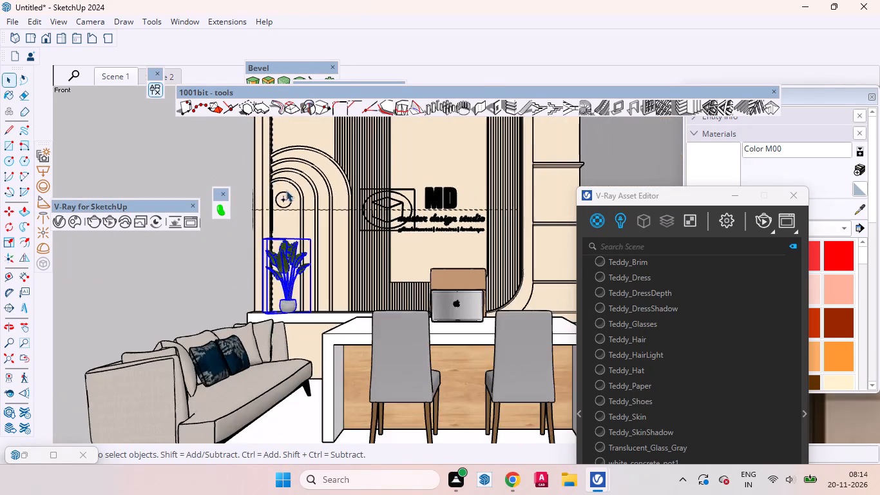
{"action": "scroll", "coordinate": [286, 190], "scroll_direction": "down", "scroll_amount": 6}
{"action": "left_click", "coordinate": [125, 275]}
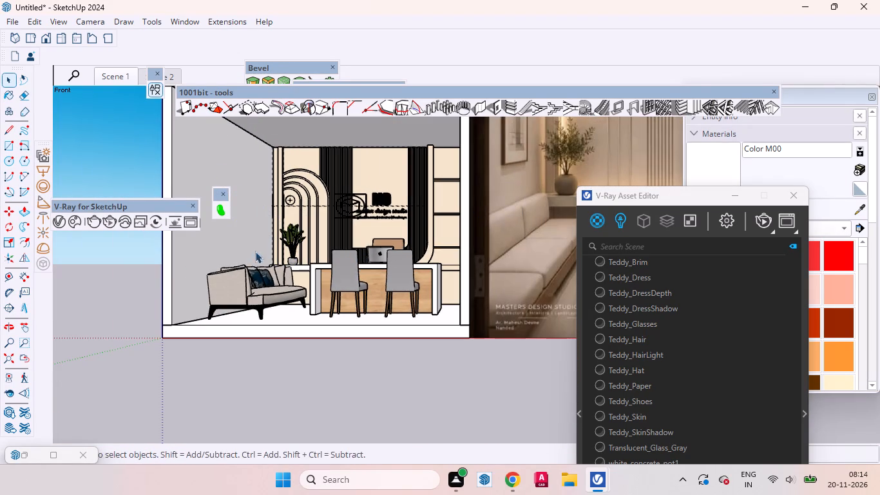
{"action": "scroll", "coordinate": [294, 277], "scroll_direction": "up", "scroll_amount": 15}
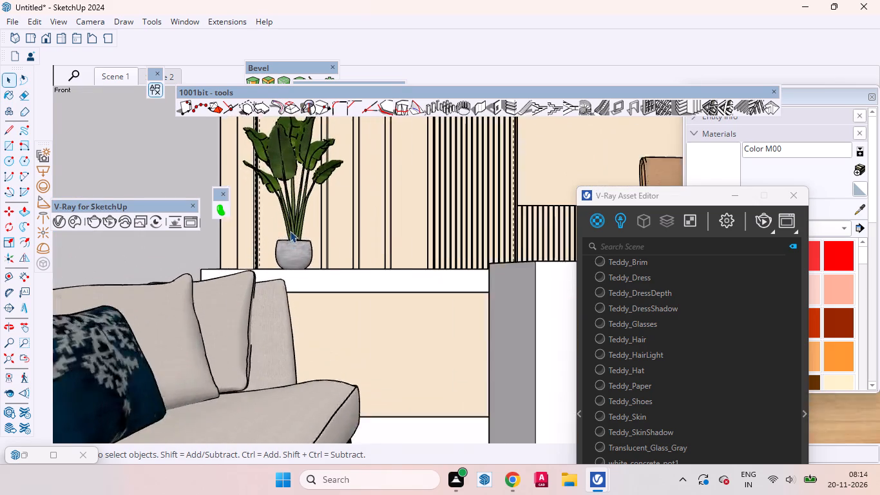
{"action": "middle_click_drag", "start_coordinate": [316, 254], "coordinate": [365, 338]}
{"action": "left_click", "coordinate": [276, 246]}
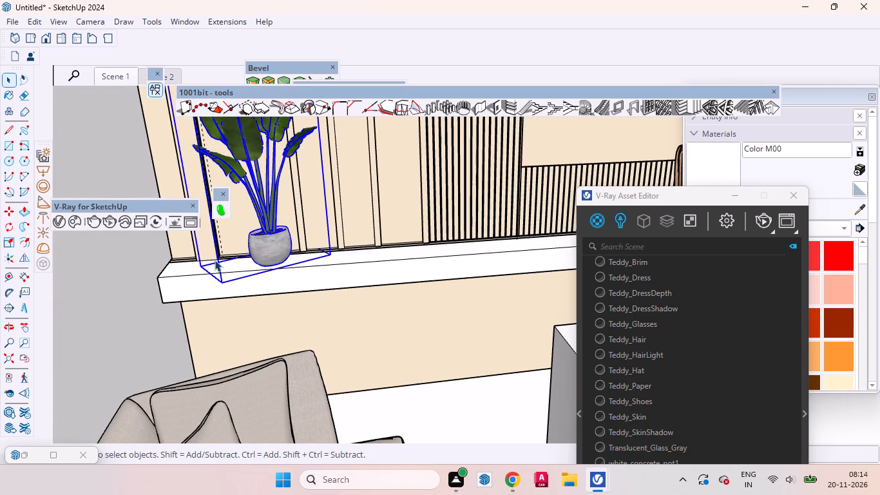
{"action": "middle_click_drag", "start_coordinate": [213, 260], "coordinate": [256, 315]}
{"action": "key", "text": "m"}
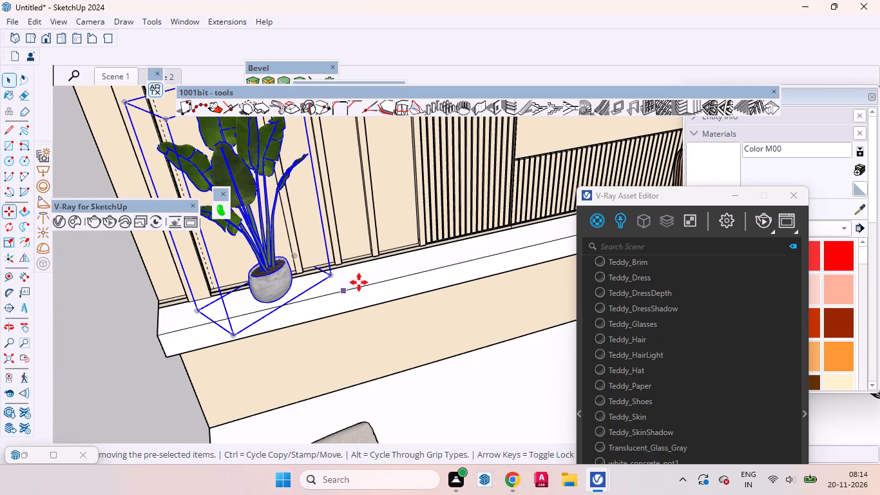
{"action": "left_click", "coordinate": [403, 271]}
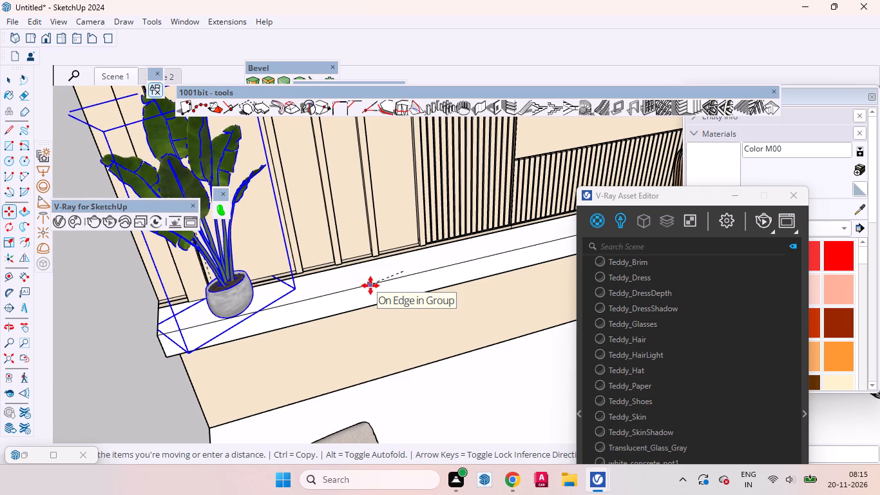
{"action": "left_click_drag", "start_coordinate": [374, 289], "coordinate": [350, 287]}
{"action": "key", "text": "space"}
{"action": "middle_click_drag", "start_coordinate": [358, 293], "coordinate": [278, 198]}
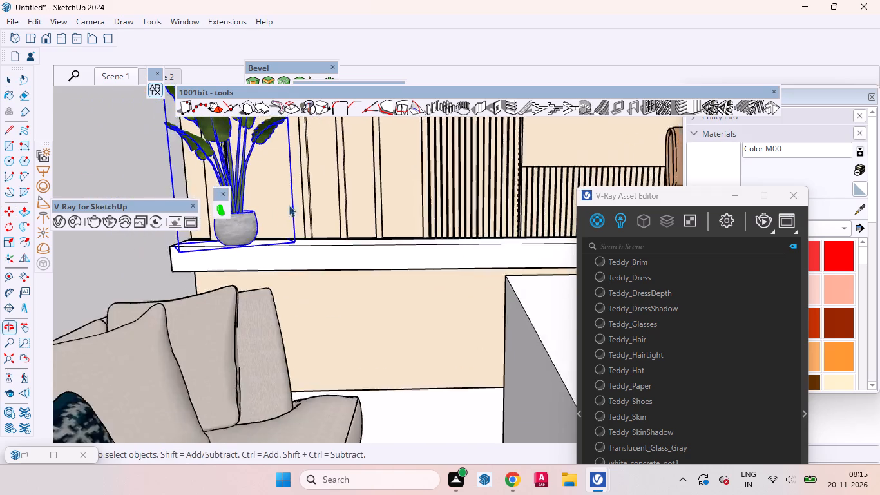
{"action": "scroll", "coordinate": [289, 273], "scroll_direction": "down", "scroll_amount": 10}
{"action": "scroll", "coordinate": [292, 316], "scroll_direction": "up", "scroll_amount": 1}
{"action": "scroll", "coordinate": [294, 314], "scroll_direction": "down", "scroll_amount": 10}
{"action": "left_click", "coordinate": [167, 325]}
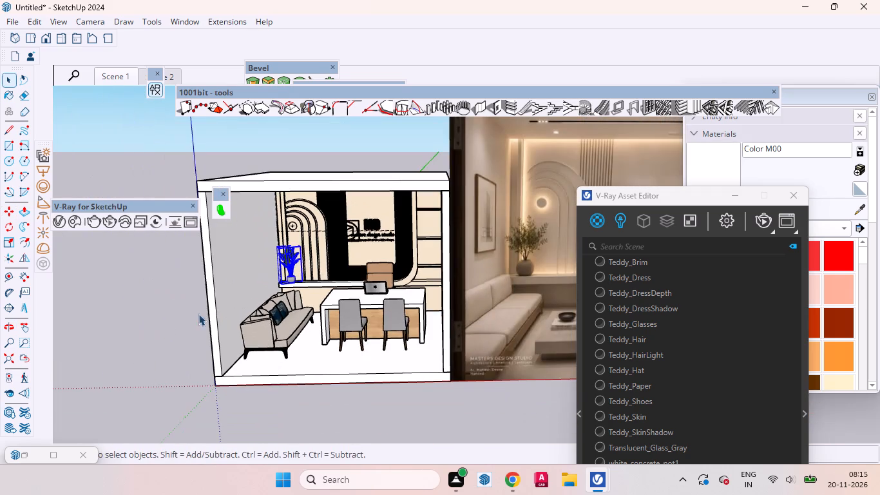
Examine the plant's position on the ledge up close and from Scene 1, and compare the room with the reference image.
{"action": "scroll", "coordinate": [304, 258], "scroll_direction": "up", "scroll_amount": 16}
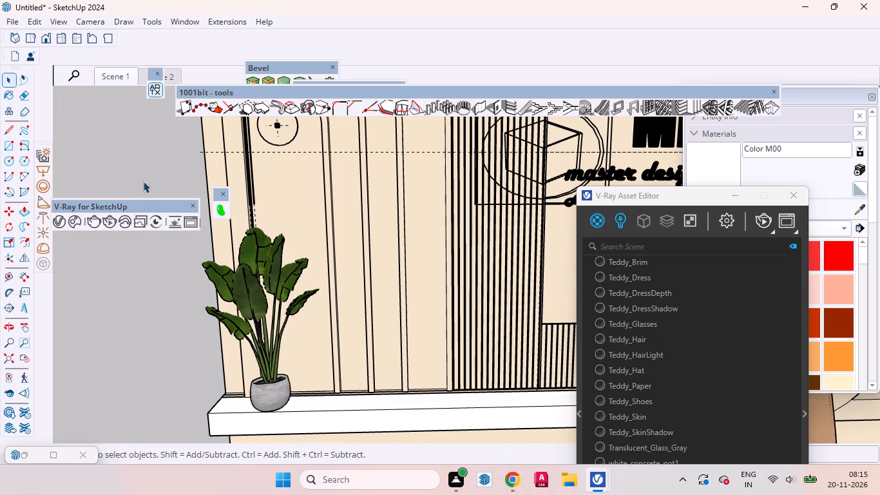
{"action": "left_click", "coordinate": [118, 68]}
{"action": "left_click", "coordinate": [119, 80]}
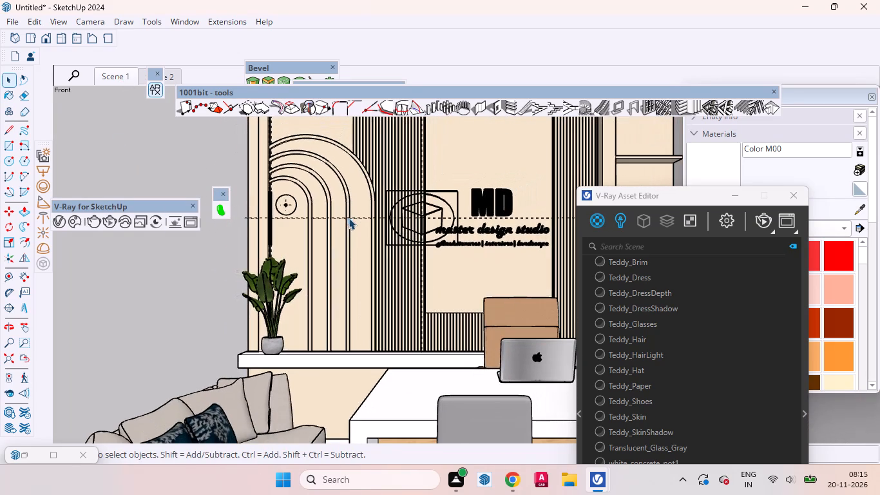
{"action": "scroll", "coordinate": [321, 260], "scroll_direction": "down", "scroll_amount": 7}
{"action": "scroll", "coordinate": [297, 274], "scroll_direction": "up", "scroll_amount": 1}
{"action": "scroll", "coordinate": [290, 275], "scroll_direction": "down", "scroll_amount": 16}
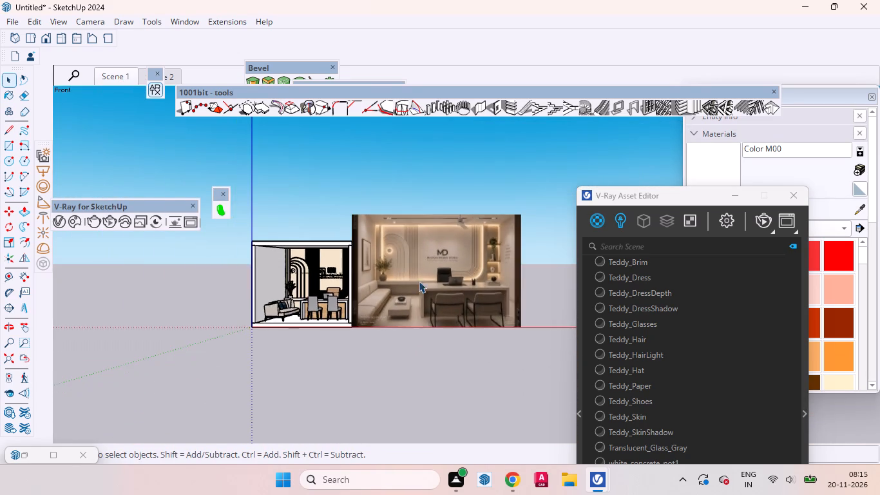
{"action": "scroll", "coordinate": [442, 278], "scroll_direction": "up", "scroll_amount": 2}
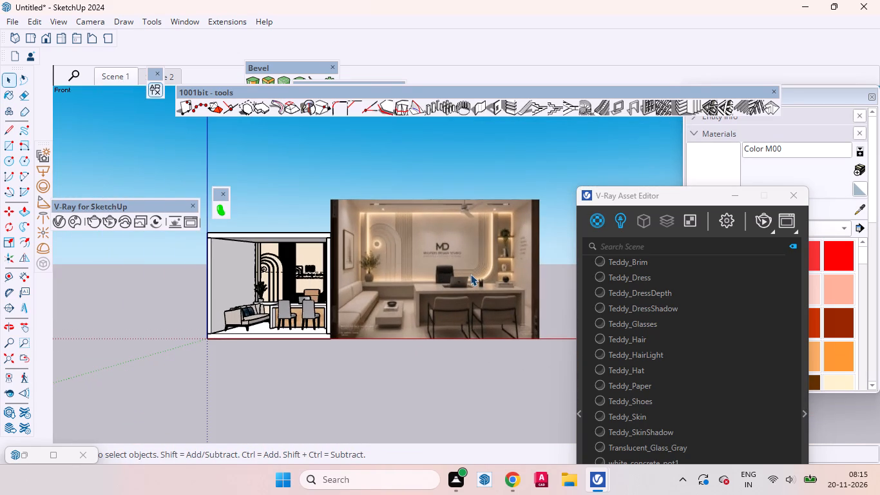
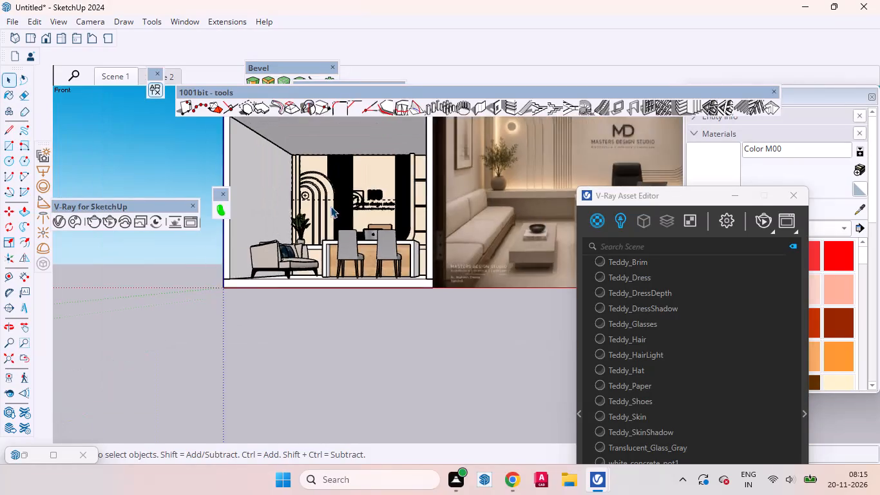
Examine the reference image's lit shelf niche, desk area and side-wall lettering up close, and compare it with the modelled room.
{"action": "scroll", "coordinate": [419, 206], "scroll_direction": "down", "scroll_amount": 7}
{"action": "scroll", "coordinate": [502, 201], "scroll_direction": "up", "scroll_amount": 2}
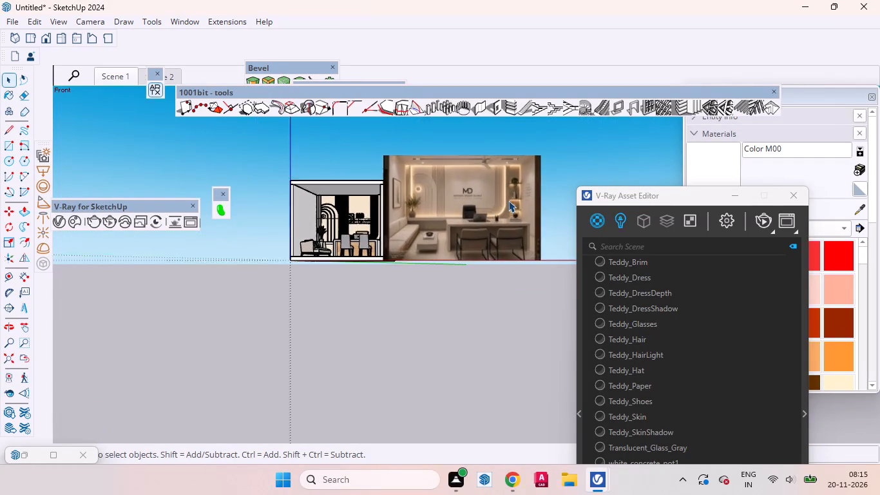
{"action": "scroll", "coordinate": [508, 200], "scroll_direction": "up", "scroll_amount": 8}
{"action": "middle_click_drag", "start_coordinate": [512, 189], "coordinate": [575, 191]}
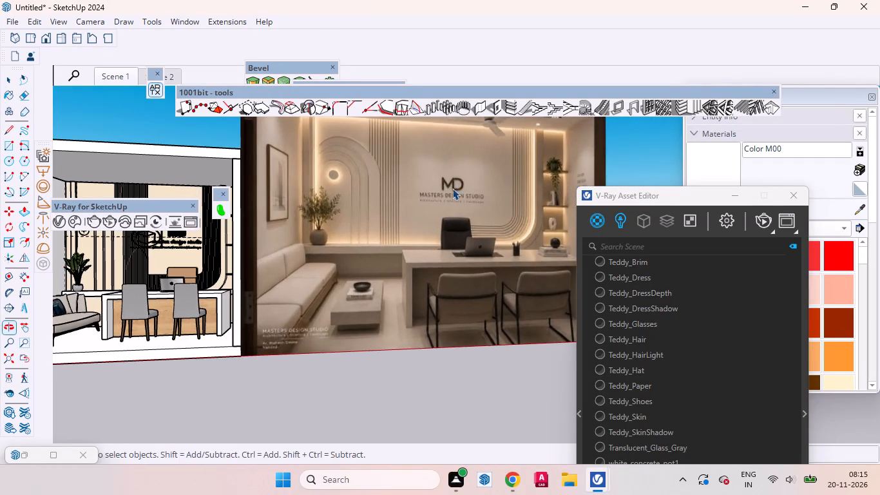
{"action": "scroll", "coordinate": [370, 211], "scroll_direction": "down", "scroll_amount": 3}
{"action": "scroll", "coordinate": [501, 196], "scroll_direction": "up", "scroll_amount": 16}
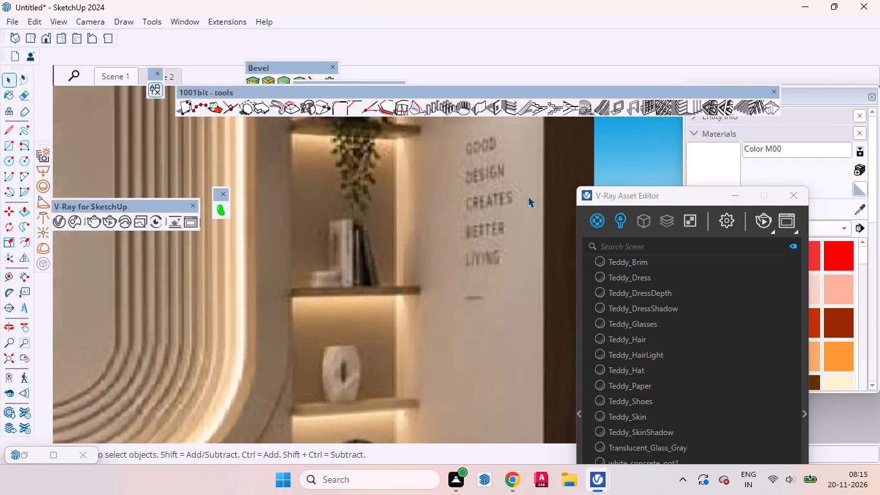
{"action": "scroll", "coordinate": [528, 196], "scroll_direction": "up", "scroll_amount": 4}
{"action": "middle_click_drag", "start_coordinate": [492, 200], "coordinate": [468, 215]}
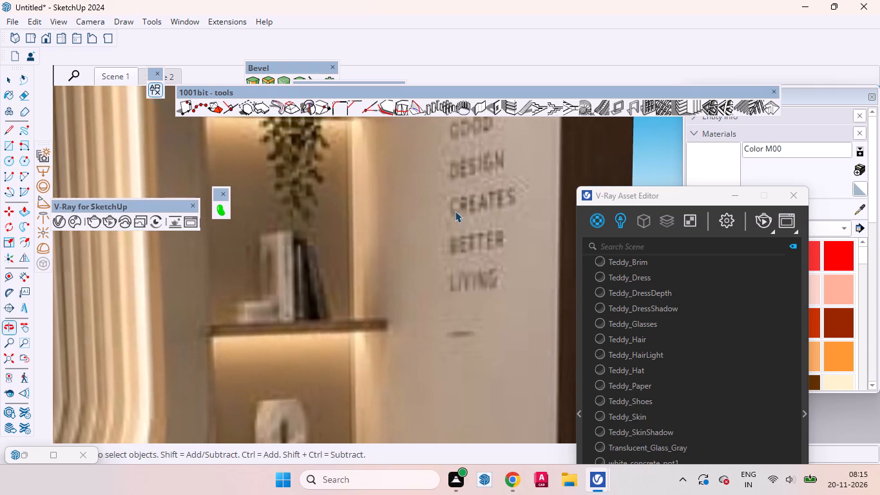
{"action": "scroll", "coordinate": [427, 217], "scroll_direction": "down", "scroll_amount": 3}
{"action": "scroll", "coordinate": [427, 217], "scroll_direction": "up", "scroll_amount": 1}
{"action": "scroll", "coordinate": [427, 217], "scroll_direction": "down", "scroll_amount": 1}
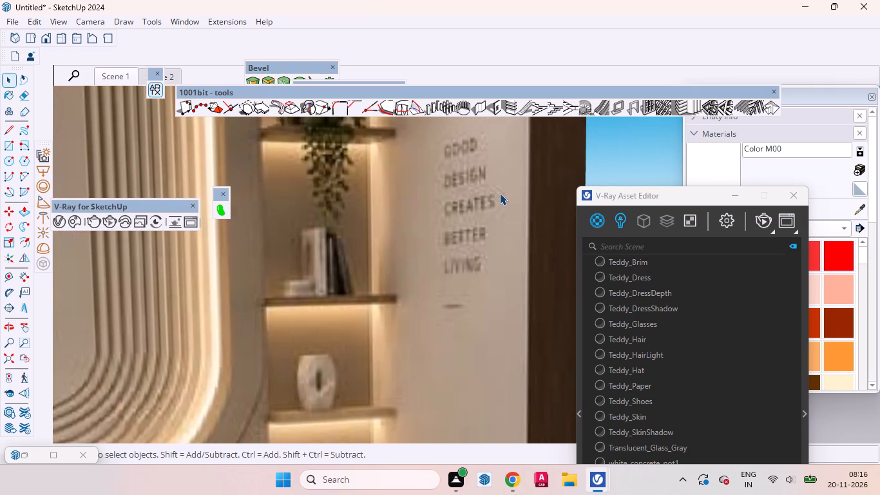
{"action": "scroll", "coordinate": [435, 211], "scroll_direction": "down", "scroll_amount": 11}
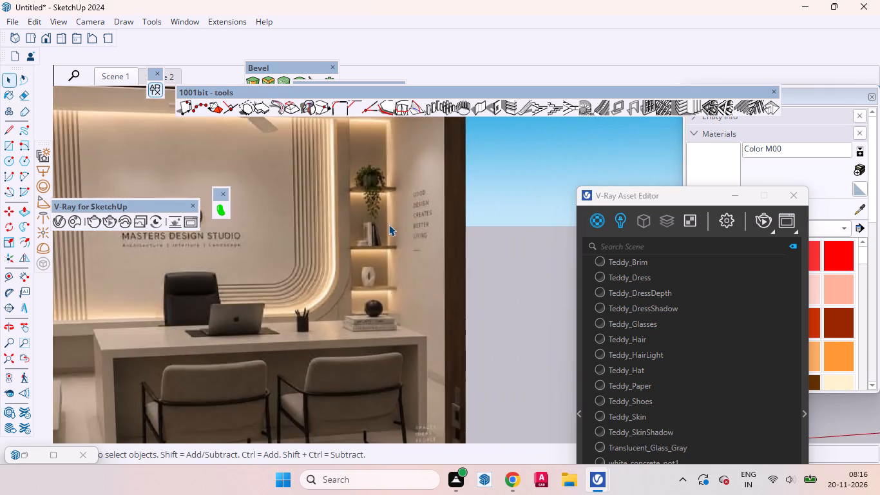
{"action": "scroll", "coordinate": [388, 224], "scroll_direction": "down", "scroll_amount": 7}
{"action": "scroll", "coordinate": [452, 225], "scroll_direction": "down", "scroll_amount": 6}
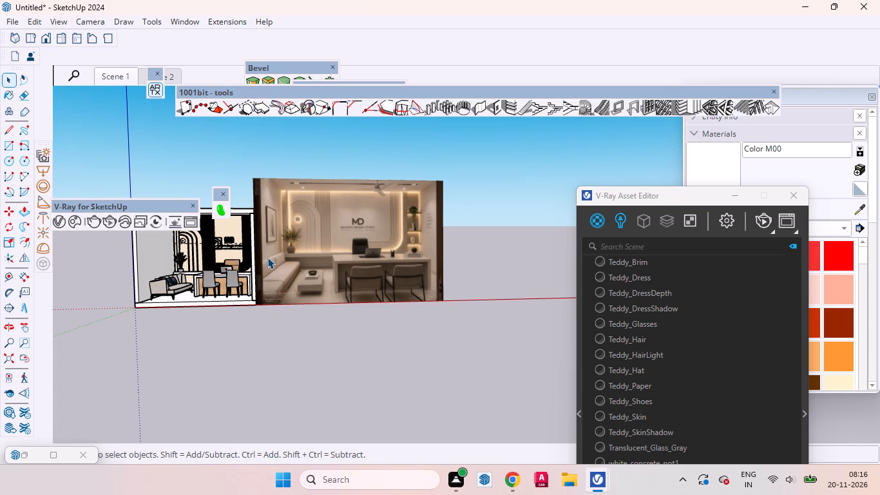
Examine the back-wall panelling, shelves and furniture from Scene 1 and from further back, leaving nothing selected and Scene 1 recalled.
{"action": "left_click", "coordinate": [110, 81]}
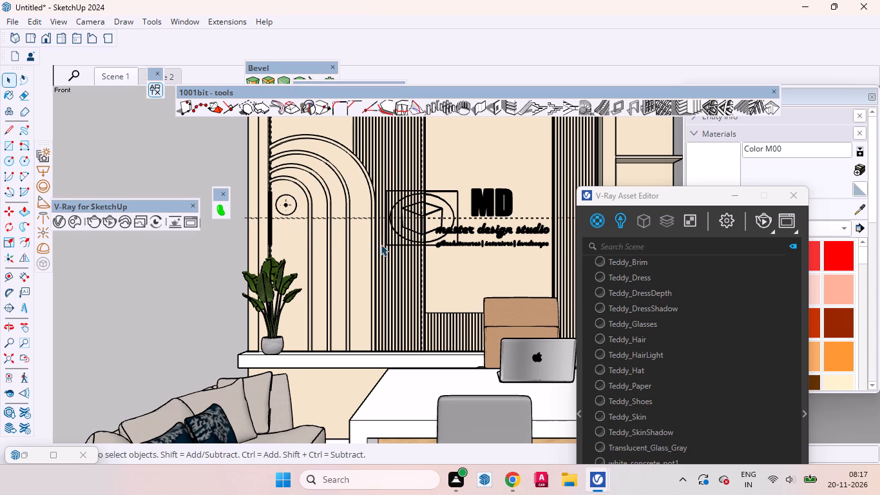
{"action": "scroll", "coordinate": [399, 266], "scroll_direction": "down", "scroll_amount": 7}
{"action": "left_click", "coordinate": [325, 240]}
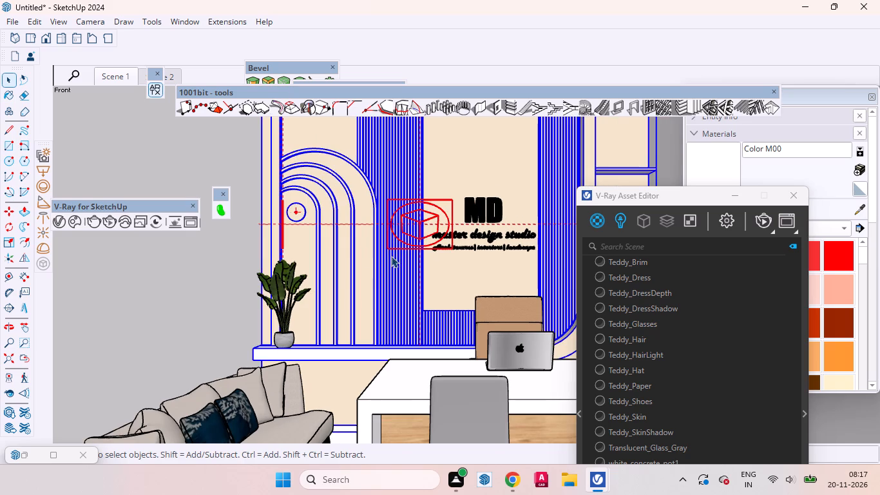
{"action": "scroll", "coordinate": [368, 263], "scroll_direction": "down", "scroll_amount": 8}
{"action": "scroll", "coordinate": [390, 285], "scroll_direction": "up", "scroll_amount": 3}
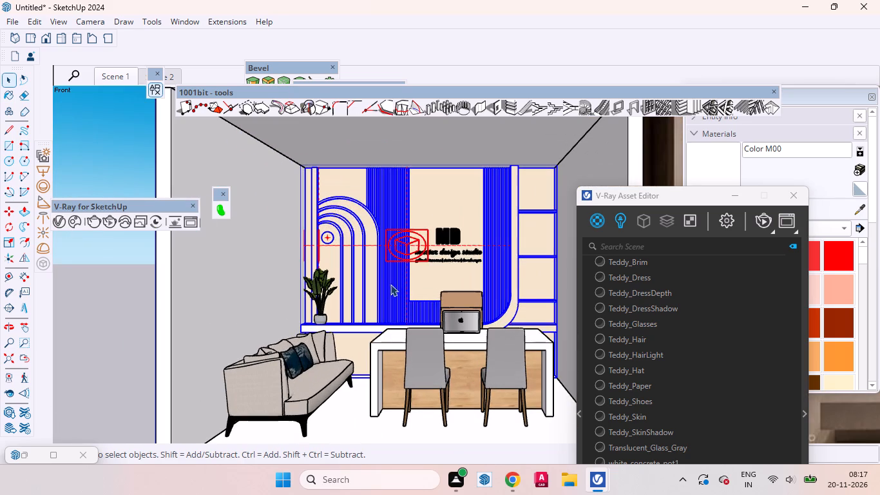
{"action": "scroll", "coordinate": [400, 270], "scroll_direction": "down", "scroll_amount": 2}
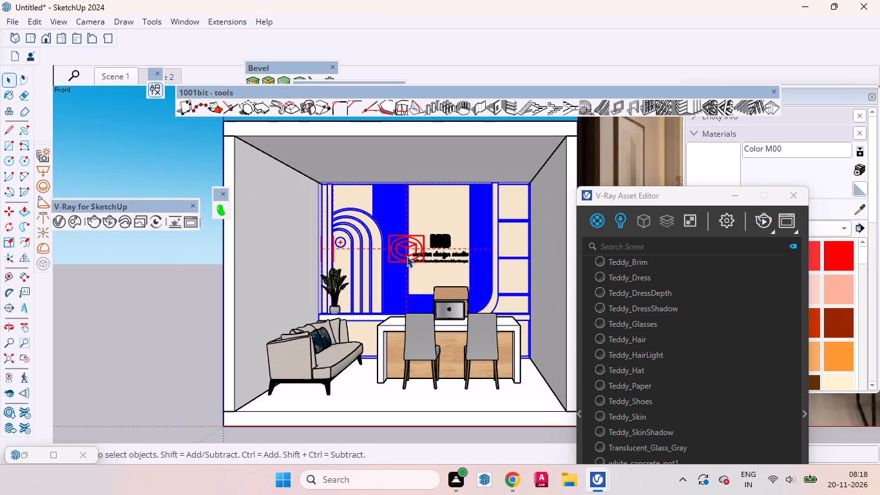
{"action": "scroll", "coordinate": [407, 256], "scroll_direction": "down", "scroll_amount": 3}
{"action": "left_click", "coordinate": [196, 293]}
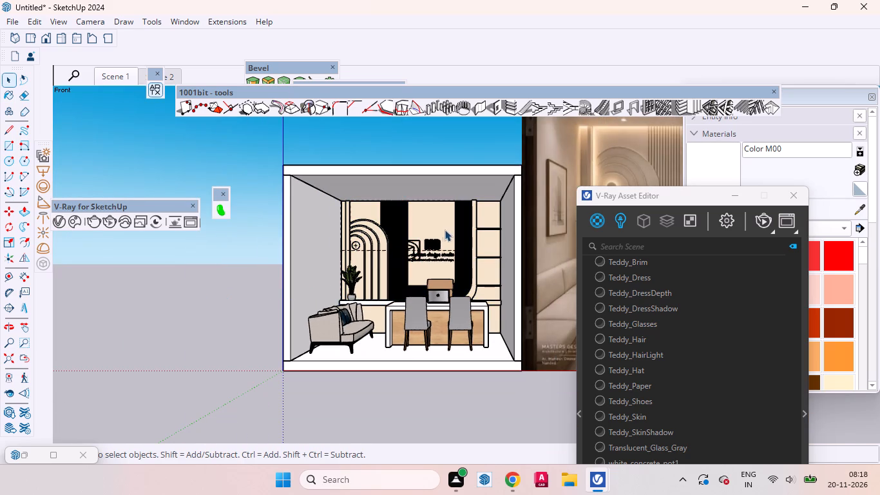
{"action": "scroll", "coordinate": [417, 241], "scroll_direction": "up", "scroll_amount": 1}
{"action": "scroll", "coordinate": [350, 254], "scroll_direction": "up", "scroll_amount": 2}
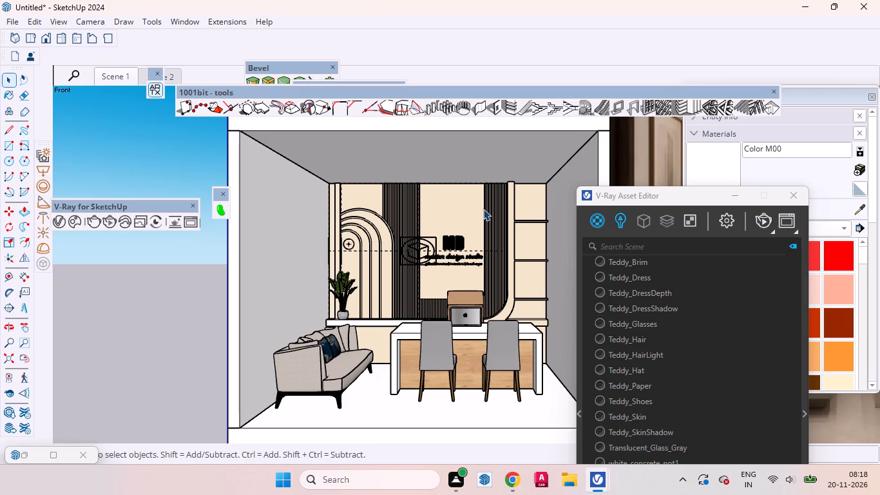
{"action": "left_click", "coordinate": [120, 77]}
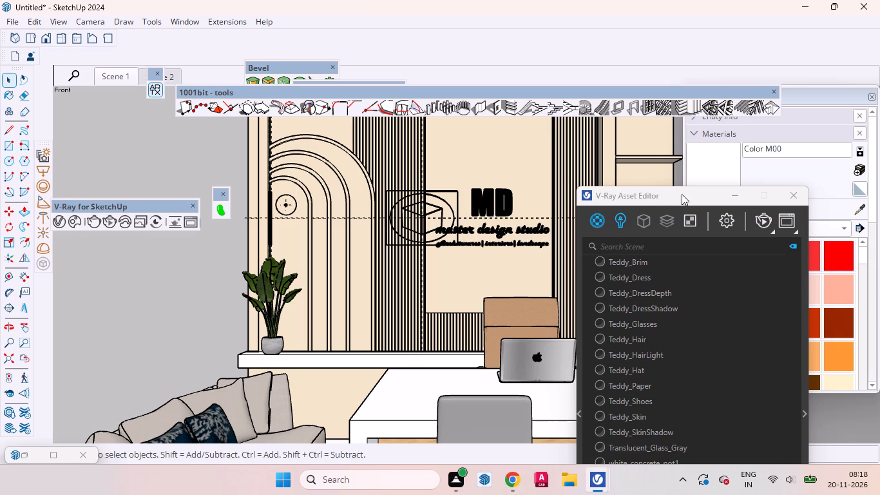
Start an interactive V-Ray render from Scene 1 and check the lit back wall in the frame buffer.
{"action": "left_click_drag", "start_coordinate": [682, 194], "coordinate": [661, 102]}
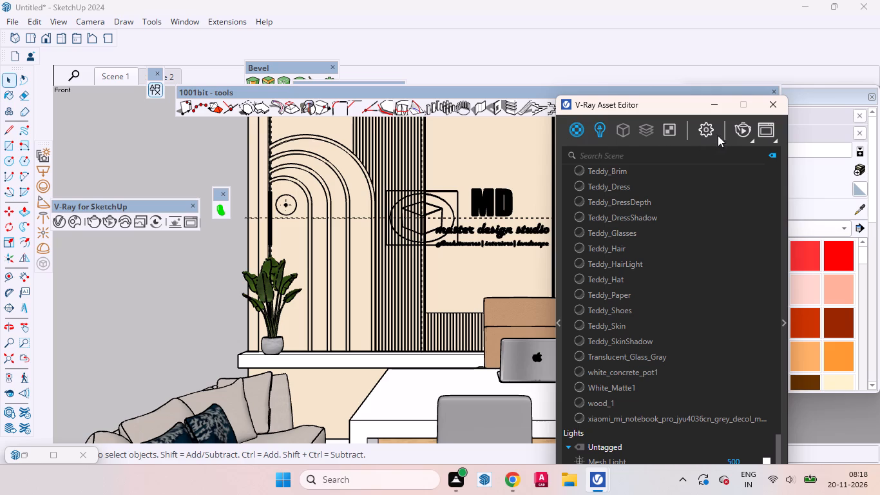
{"action": "left_click", "coordinate": [738, 127]}
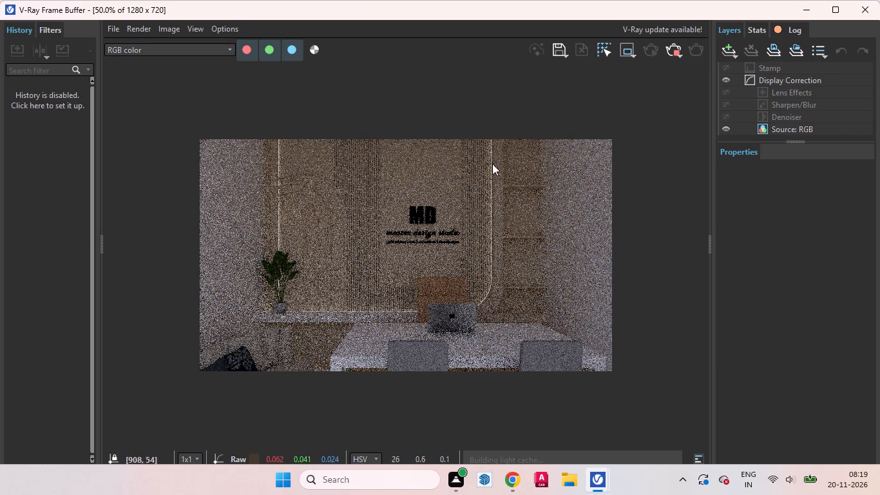
{"action": "left_click_drag", "start_coordinate": [492, 175], "coordinate": [454, 340]}
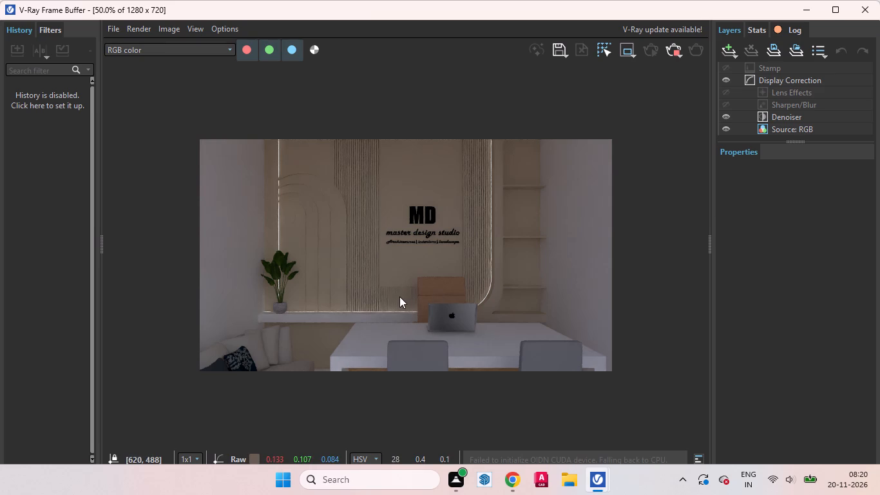
{"action": "left_click", "coordinate": [796, 13]}
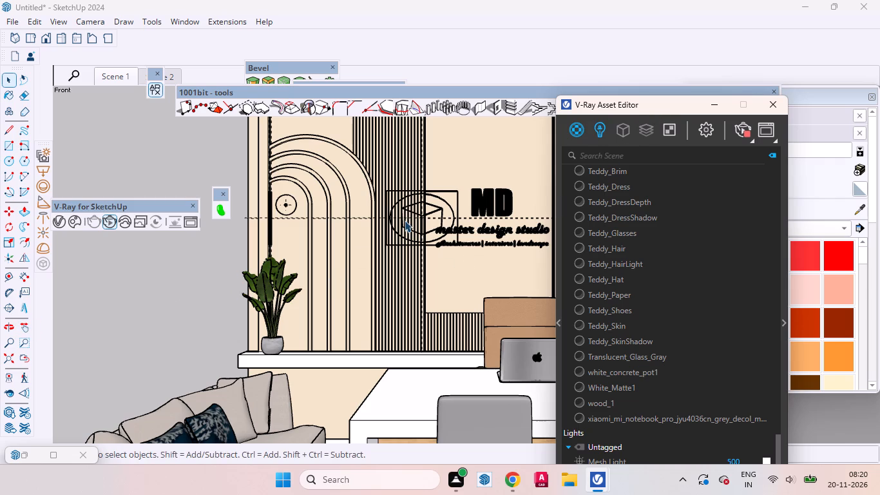
Recall Scene 2 and check its interactive render in the V-Ray Frame Buffer.
{"action": "left_click_drag", "start_coordinate": [22, 324], "coordinate": [47, 313]}
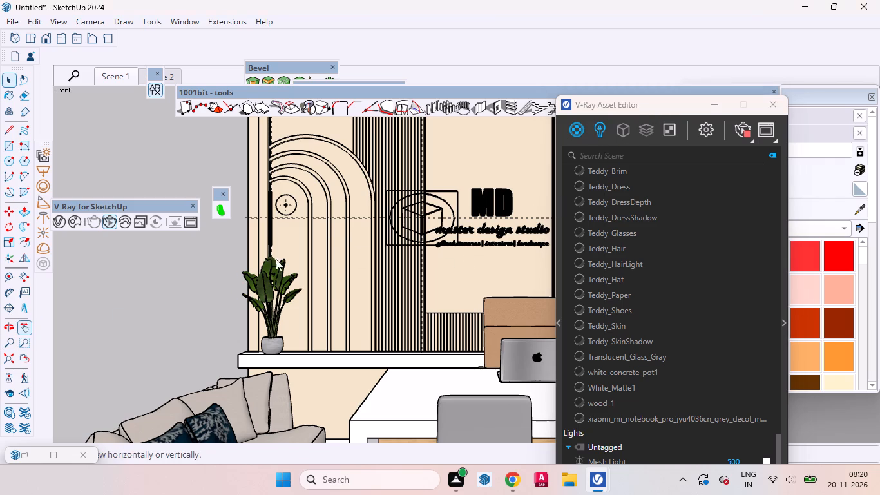
{"action": "left_click_drag", "start_coordinate": [23, 327], "coordinate": [29, 325]}
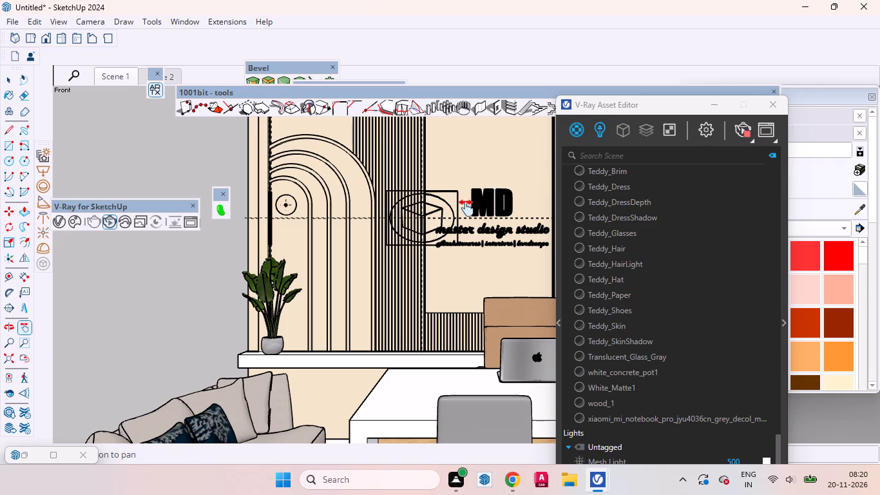
{"action": "left_click", "coordinate": [145, 79]}
{"action": "left_click", "coordinate": [174, 79]}
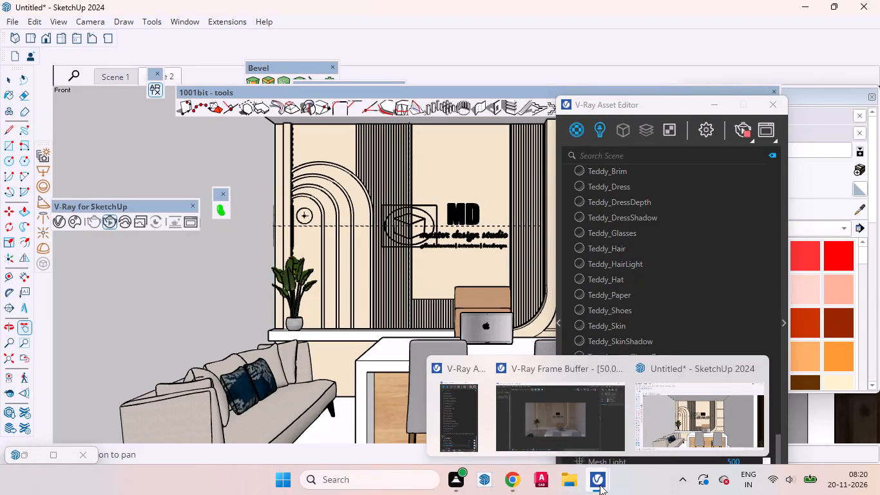
{"action": "left_click", "coordinate": [566, 422]}
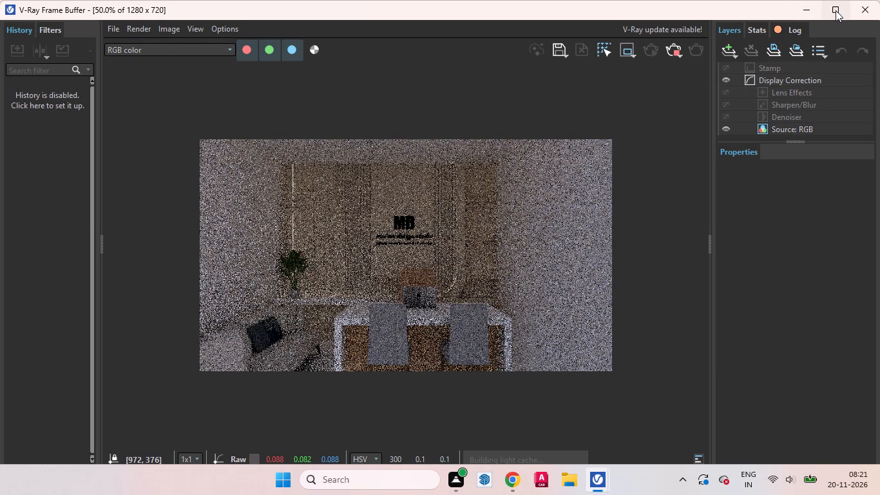
{"action": "left_click", "coordinate": [805, 10]}
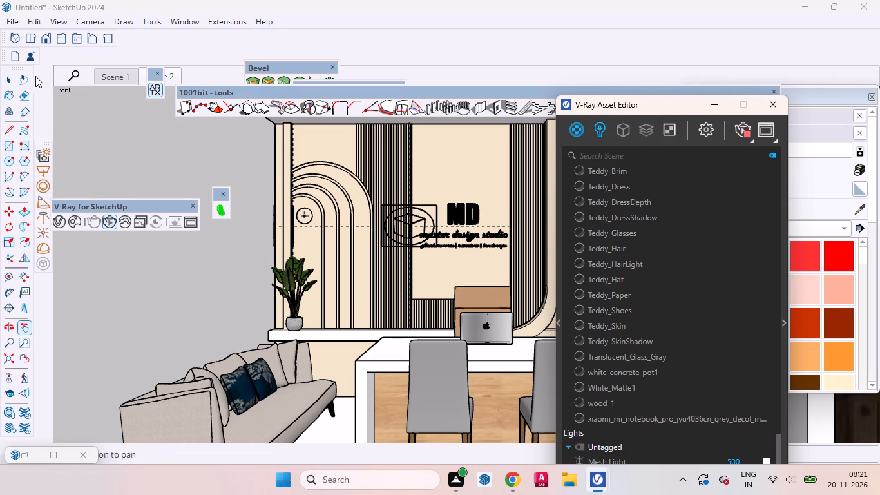
Start a new material and load the white marble image 5943b18d2c54371cd8fdc3d12be475fa from Downloads as its texture.
{"action": "left_click", "coordinate": [12, 78]}
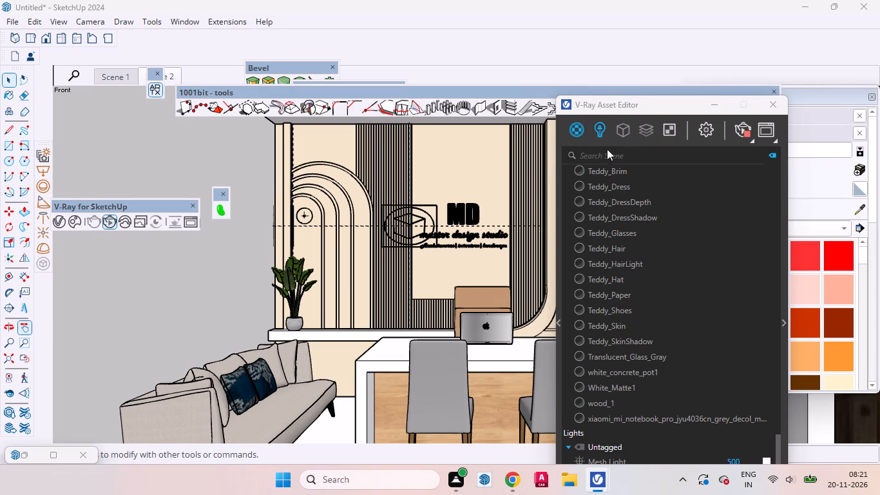
{"action": "left_click", "coordinate": [855, 168]}
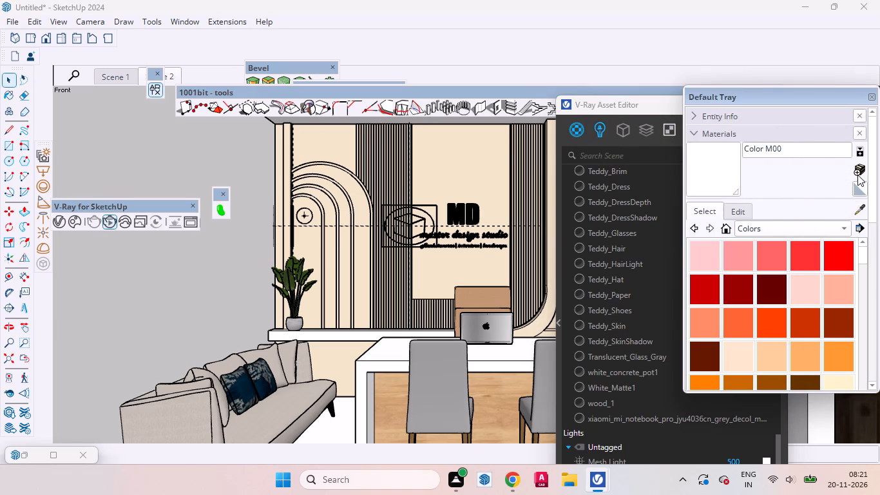
{"action": "left_click", "coordinate": [858, 173]}
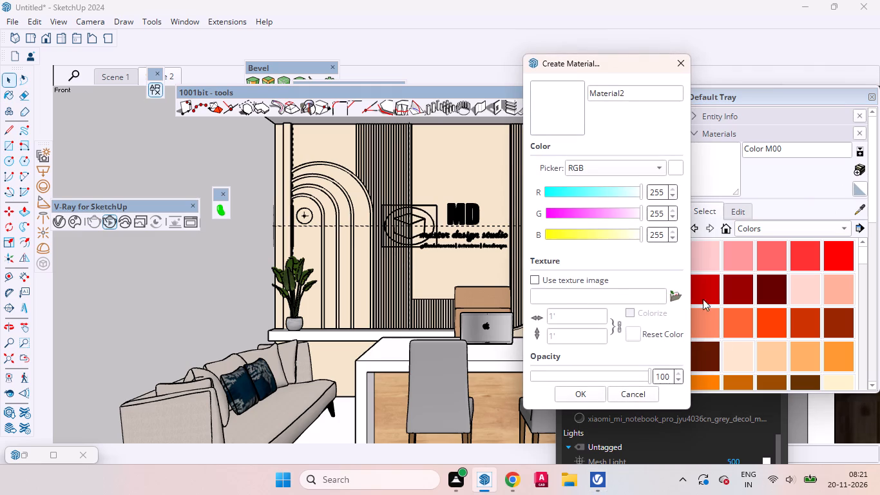
{"action": "left_click", "coordinate": [673, 296]}
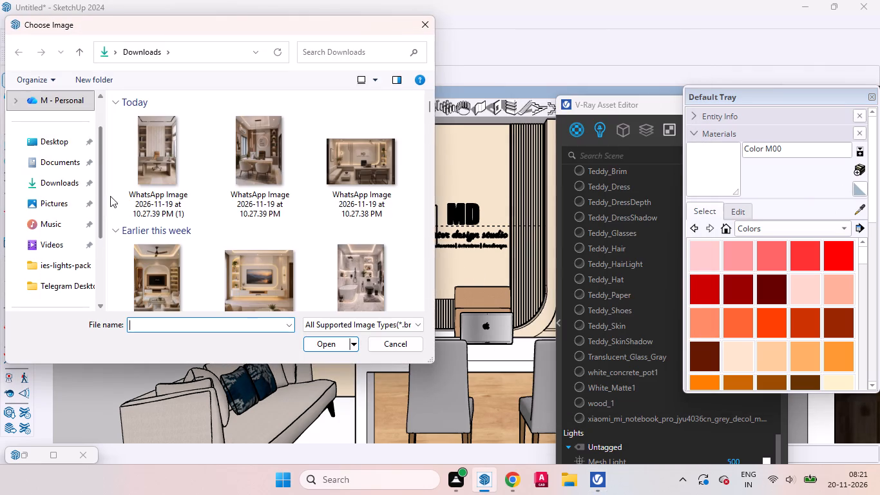
{"action": "left_click", "coordinate": [63, 186]}
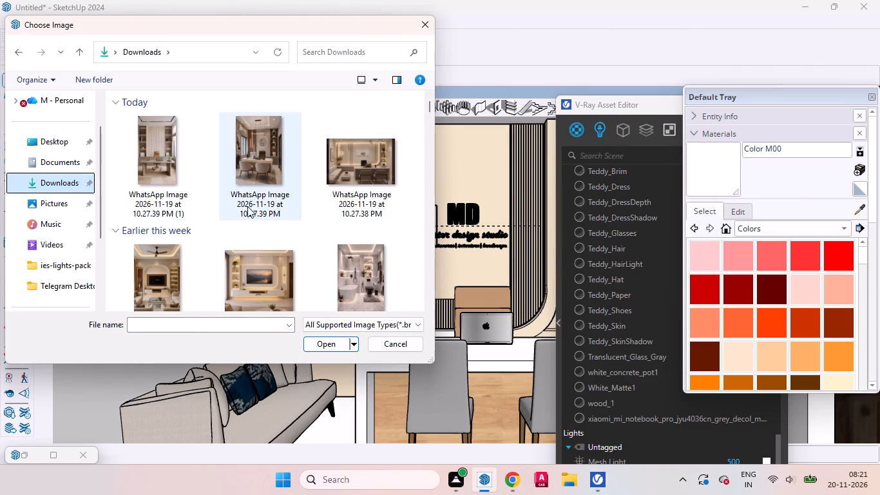
{"action": "scroll", "coordinate": [240, 209], "scroll_direction": "down", "scroll_amount": 6}
{"action": "scroll", "coordinate": [240, 213], "scroll_direction": "up", "scroll_amount": 1}
{"action": "scroll", "coordinate": [240, 213], "scroll_direction": "down", "scroll_amount": 3}
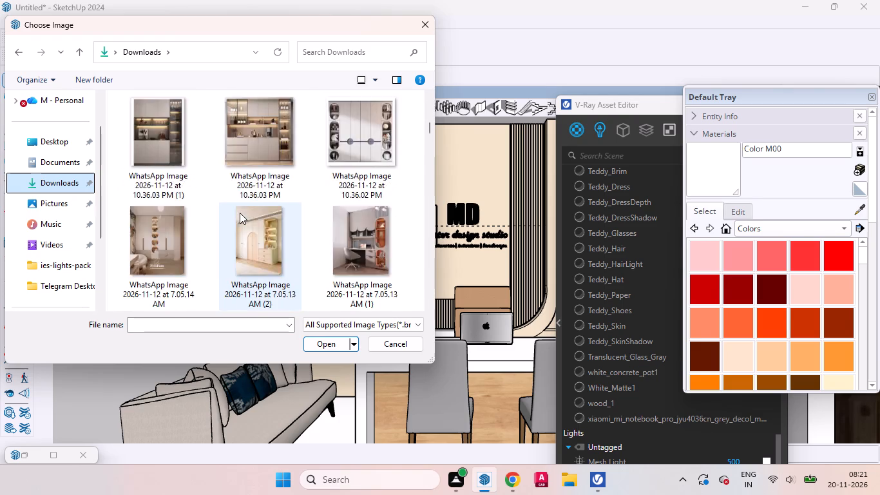
{"action": "scroll", "coordinate": [240, 213], "scroll_direction": "down", "scroll_amount": 9}
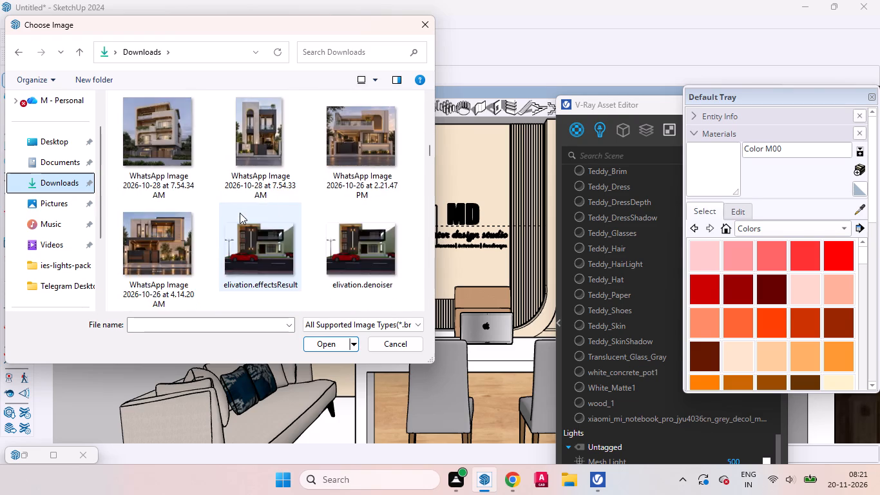
{"action": "scroll", "coordinate": [240, 213], "scroll_direction": "down", "scroll_amount": 6}
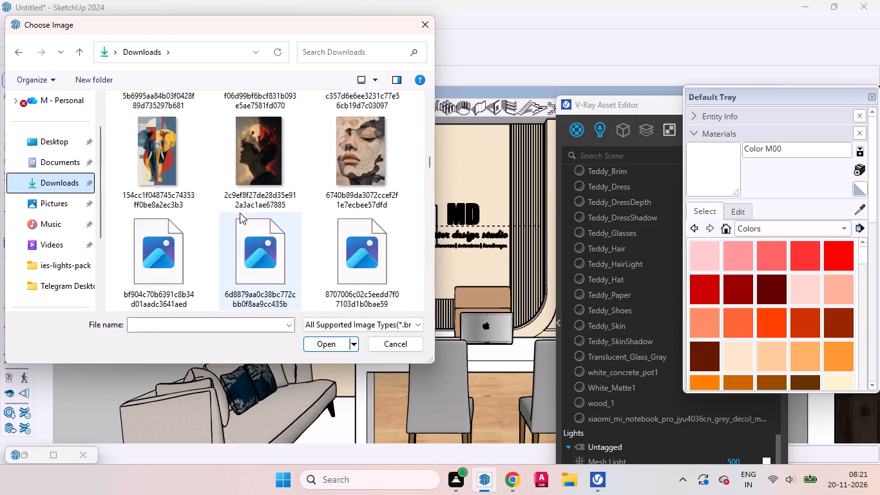
{"action": "scroll", "coordinate": [240, 213], "scroll_direction": "down", "scroll_amount": 3}
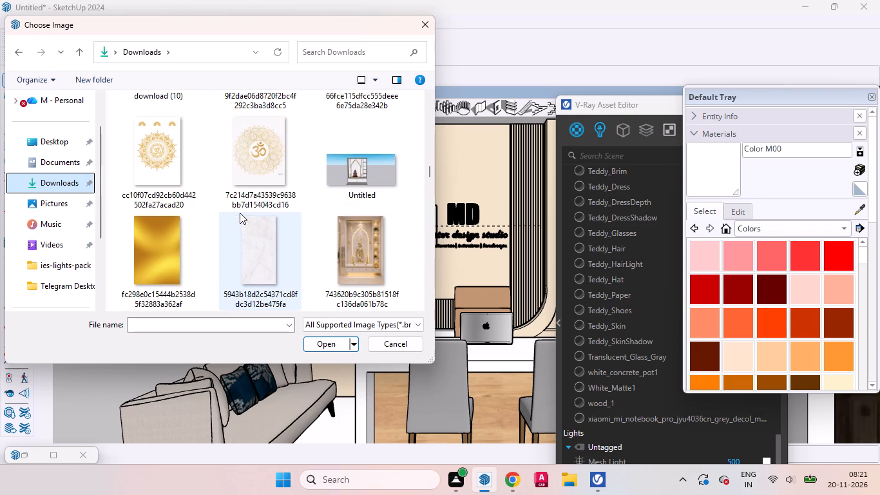
{"action": "left_click", "coordinate": [249, 230]}
{"action": "left_click", "coordinate": [324, 346]}
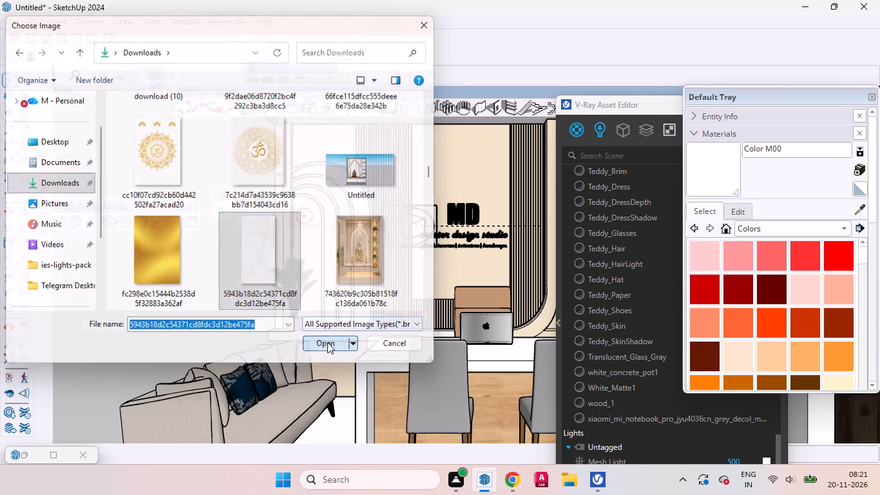
Clear the V-Ray Asset Editor out of the way and accept the new marble material at its default texture size.
{"action": "left_click_drag", "start_coordinate": [659, 110], "coordinate": [651, 113]}
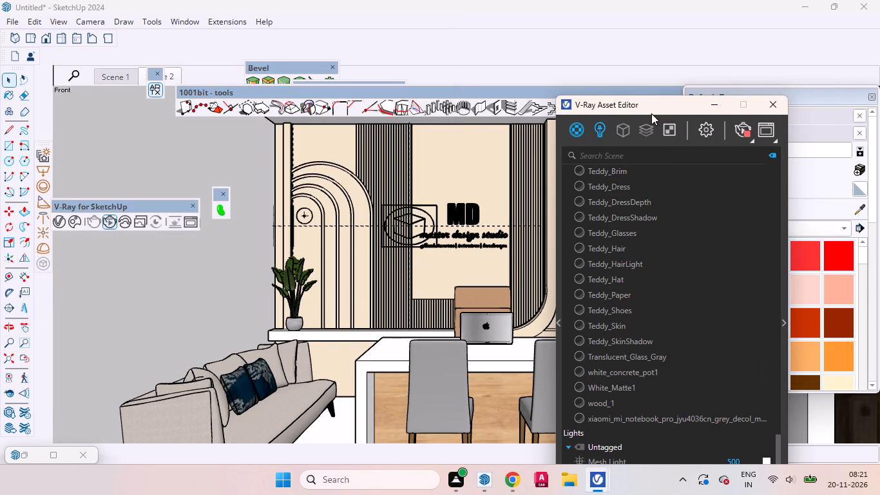
{"action": "left_click_drag", "start_coordinate": [651, 113], "coordinate": [577, 253]}
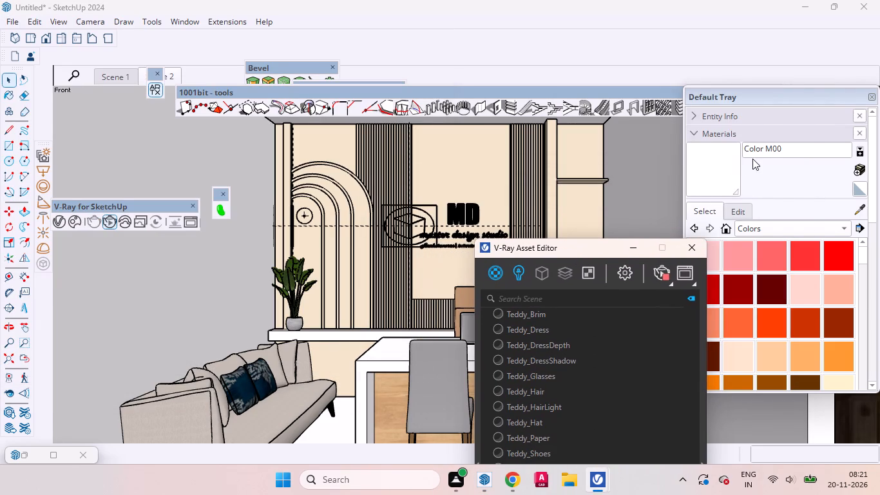
{"action": "left_click", "coordinate": [733, 164]}
{"action": "left_click", "coordinate": [700, 170]}
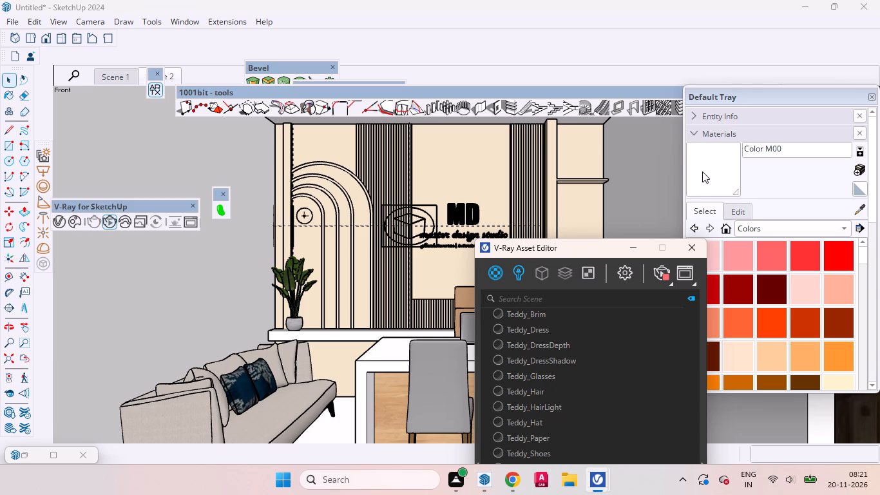
{"action": "left_click", "coordinate": [702, 171]}
{"action": "left_click", "coordinate": [632, 249]}
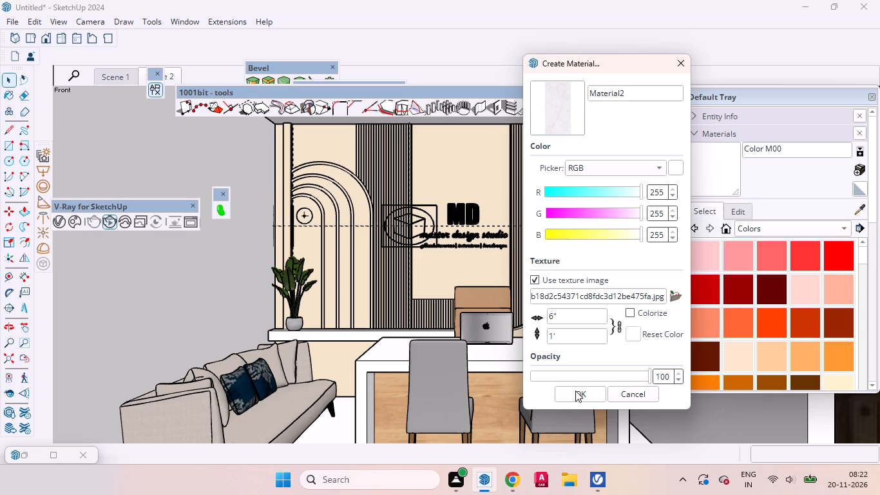
{"action": "left_click", "coordinate": [575, 391]}
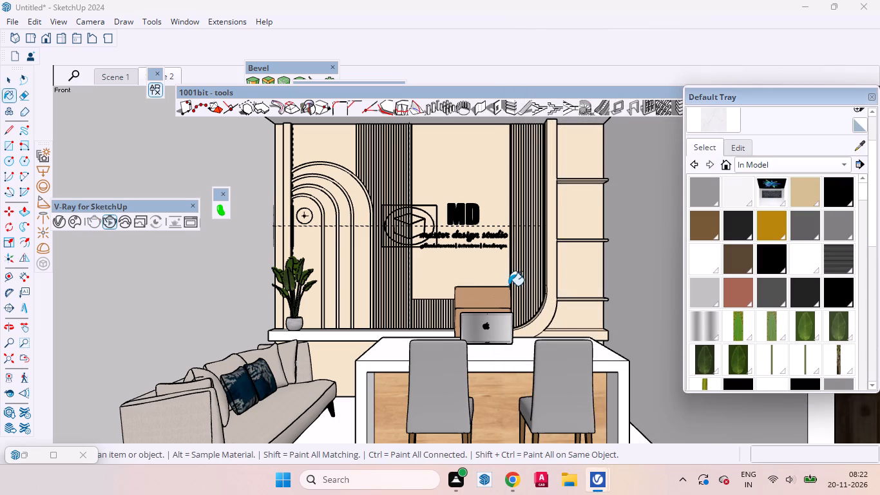
Open the room's floor slab for editing and paint its top face with the new white marble material.
{"action": "key", "text": "space"}
{"action": "scroll", "coordinate": [504, 246], "scroll_direction": "down", "scroll_amount": 2}
{"action": "scroll", "coordinate": [504, 246], "scroll_direction": "up", "scroll_amount": 1}
{"action": "scroll", "coordinate": [504, 246], "scroll_direction": "down", "scroll_amount": 5}
{"action": "middle_click_drag", "start_coordinate": [505, 276], "coordinate": [505, 299]}
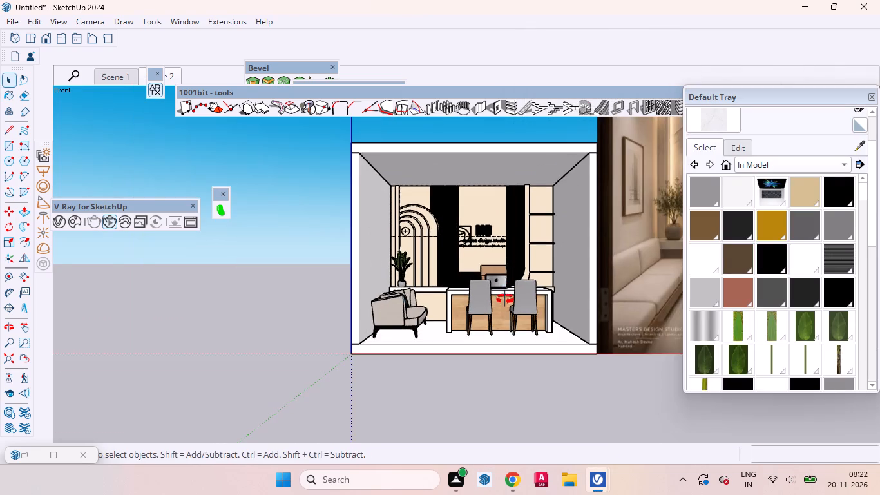
{"action": "middle_click_drag", "start_coordinate": [505, 299], "coordinate": [508, 379]}
{"action": "scroll", "coordinate": [499, 385], "scroll_direction": "up", "scroll_amount": 3}
{"action": "left_click", "coordinate": [491, 378]}
{"action": "double_click", "coordinate": [482, 375]}
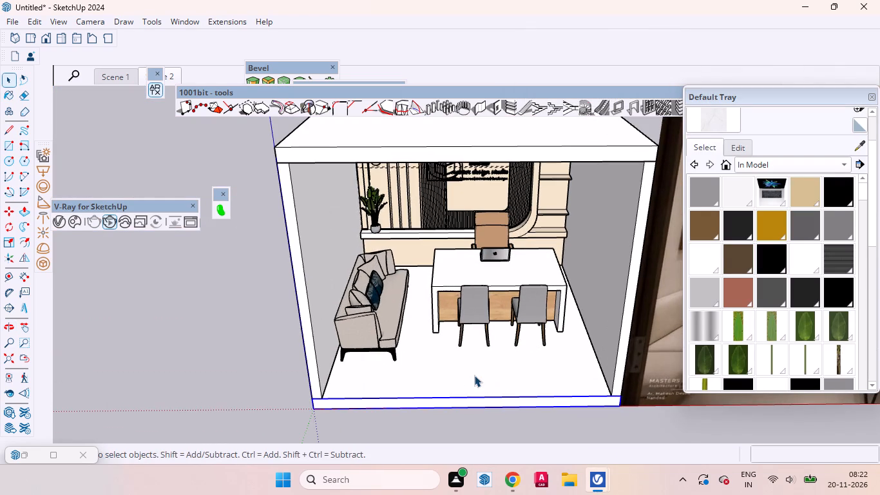
{"action": "left_click", "coordinate": [492, 373]}
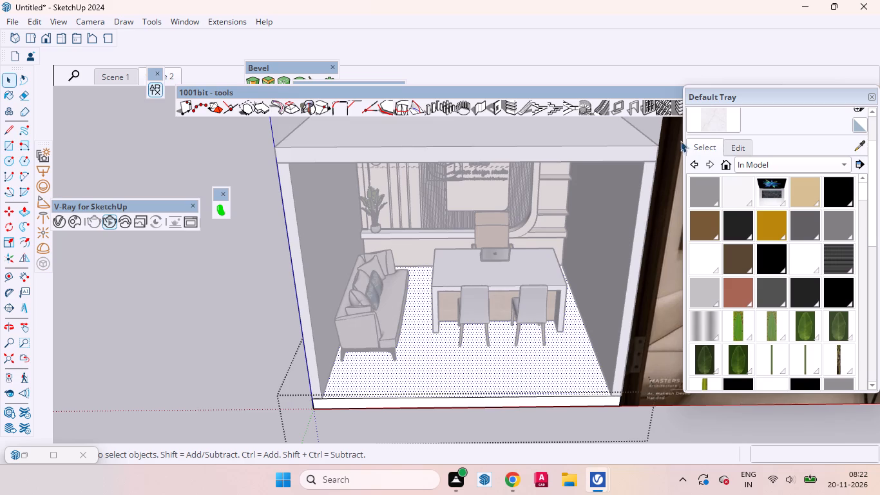
{"action": "left_click", "coordinate": [711, 111]}
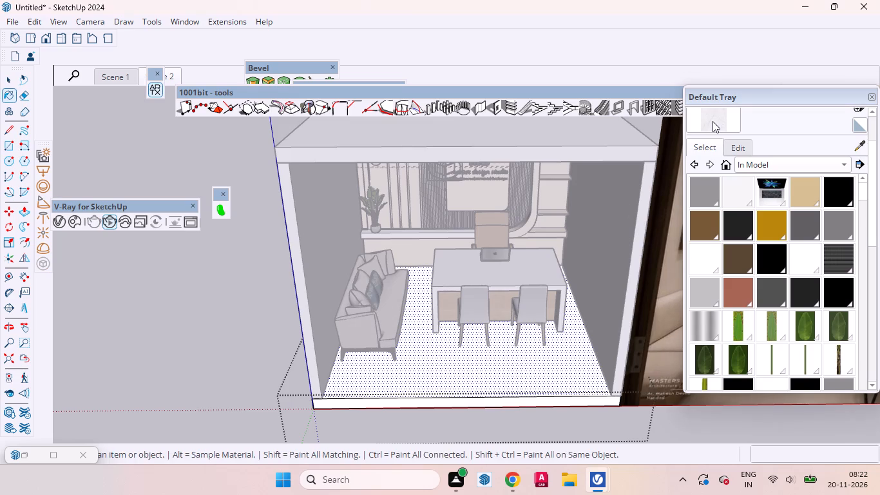
{"action": "left_click", "coordinate": [459, 380]}
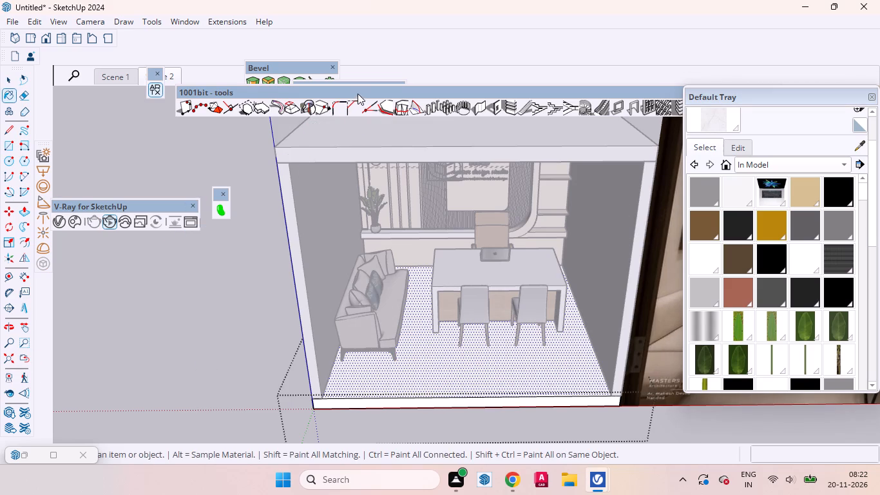
Apply V-Ray's cubic projection fitted to the bounding box to the marble floor face, and leave the floor group.
{"action": "left_click_drag", "start_coordinate": [358, 92], "coordinate": [367, 122]}
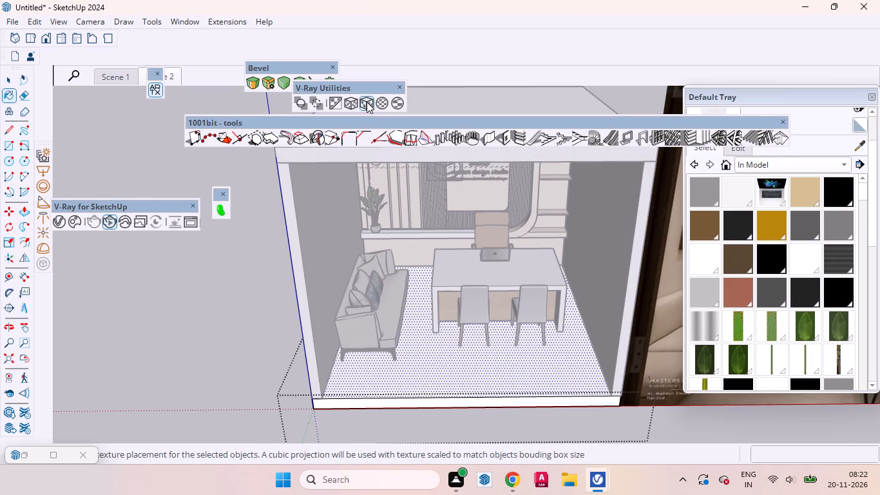
{"action": "left_click", "coordinate": [367, 102]}
{"action": "left_click", "coordinate": [240, 365]}
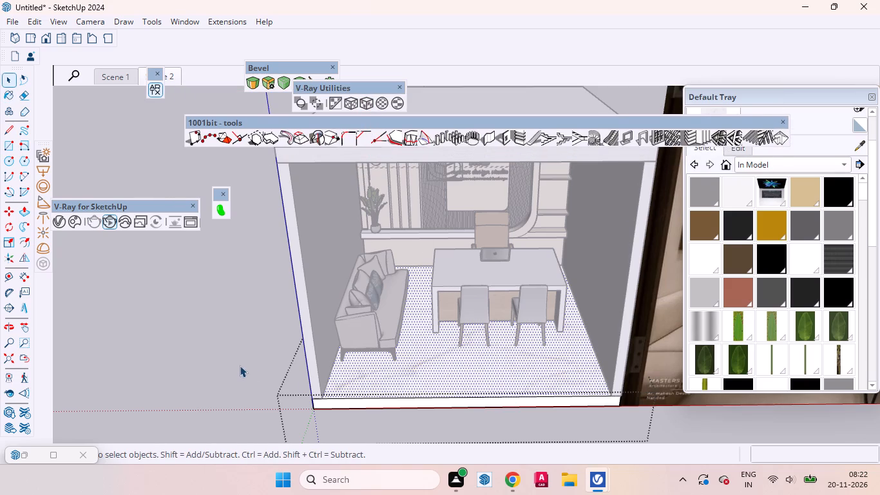
Stop the running interactive V-Ray render.
{"action": "left_click", "coordinate": [106, 222]}
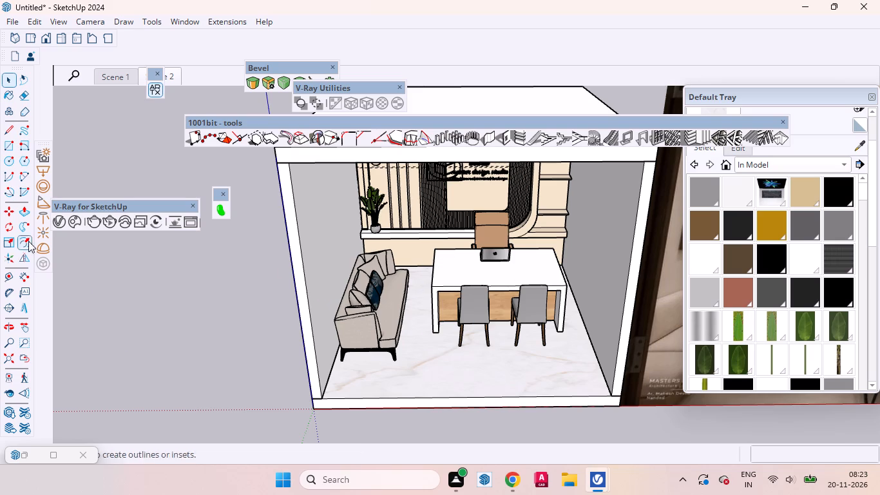
Bring up the marble floor material's settings in the V-Ray Asset Editor and make the host material editable in V-Ray.
{"action": "left_click", "coordinate": [59, 223]}
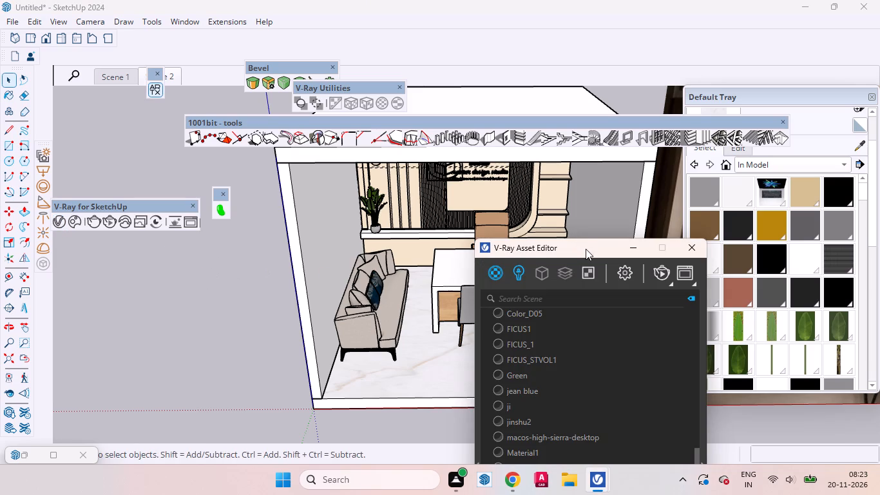
{"action": "left_click_drag", "start_coordinate": [586, 249], "coordinate": [420, 114]}
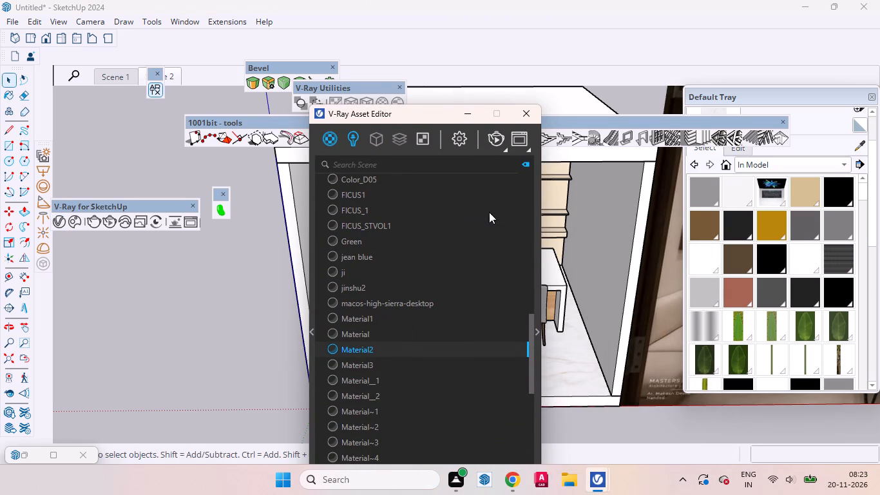
{"action": "left_click", "coordinate": [535, 333]}
{"action": "left_click_drag", "start_coordinate": [537, 117], "coordinate": [512, 101]}
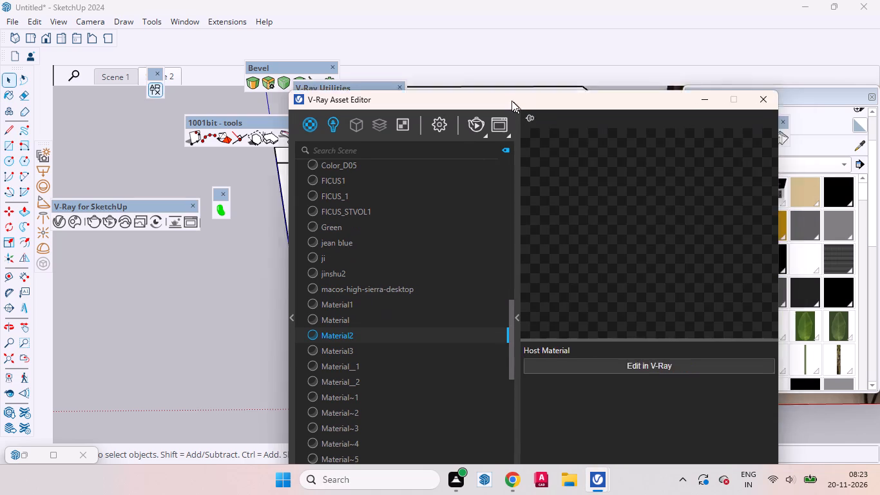
{"action": "left_click_drag", "start_coordinate": [512, 101], "coordinate": [430, 21]}
{"action": "left_click", "coordinate": [562, 289]}
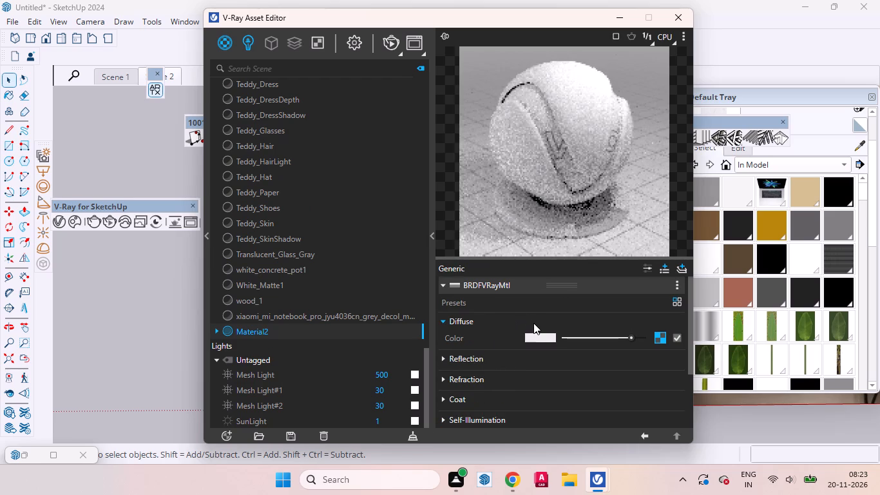
Switch the marble material's surface control to Use Glossiness and raise its reflection colour from black to light grey.
{"action": "scroll", "coordinate": [534, 325], "scroll_direction": "down", "scroll_amount": 2}
{"action": "left_click", "coordinate": [494, 360]}
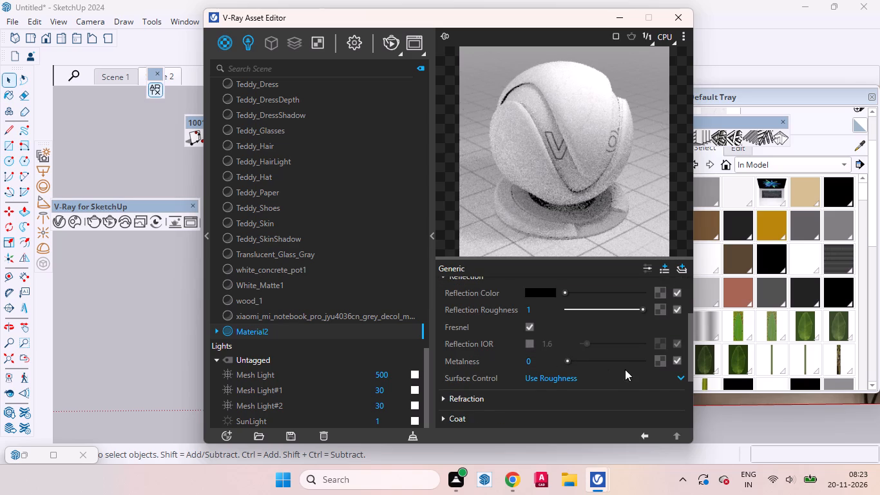
{"action": "left_click", "coordinate": [676, 373]}
{"action": "left_click", "coordinate": [581, 398]}
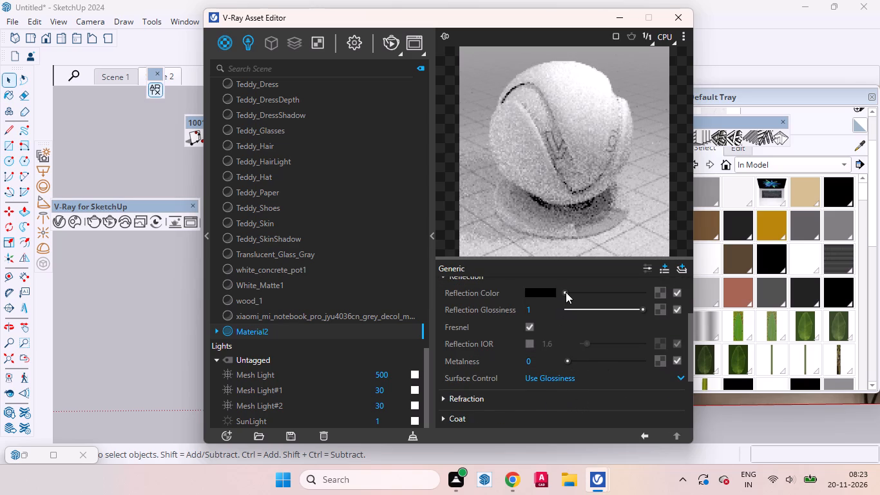
{"action": "left_click_drag", "start_coordinate": [566, 291], "coordinate": [610, 293]}
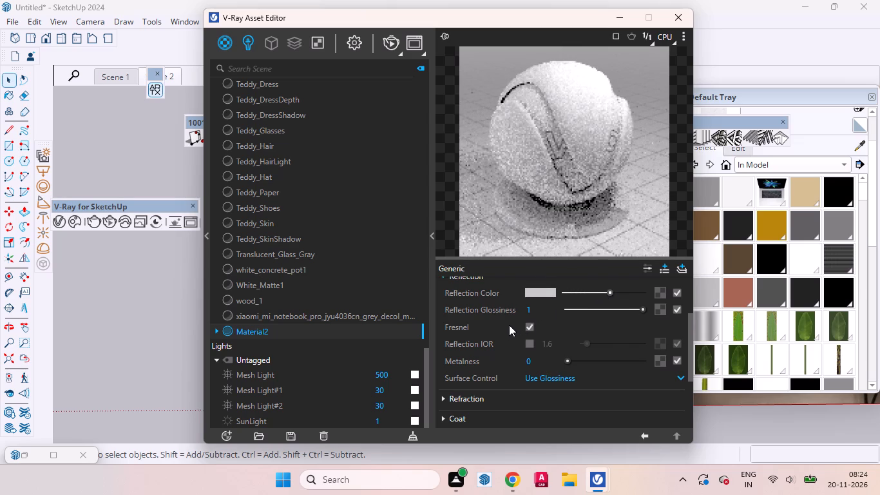
{"action": "left_click", "coordinate": [617, 291]}
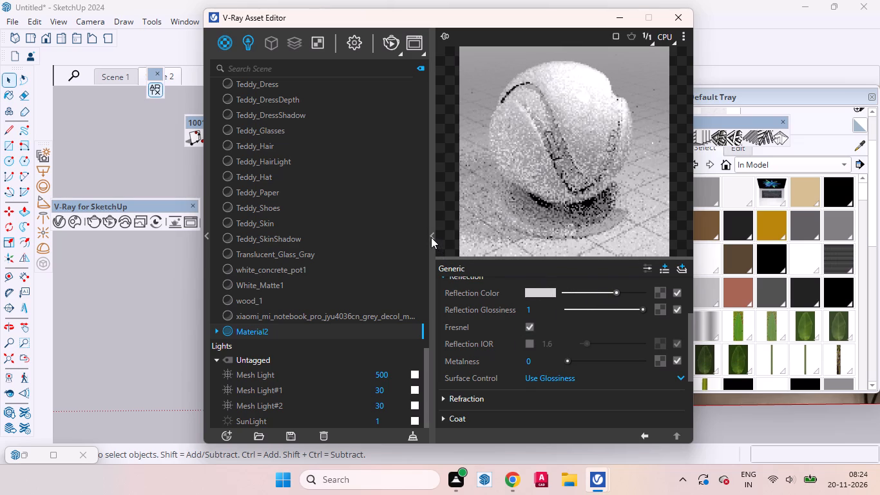
{"action": "left_click", "coordinate": [429, 236]}
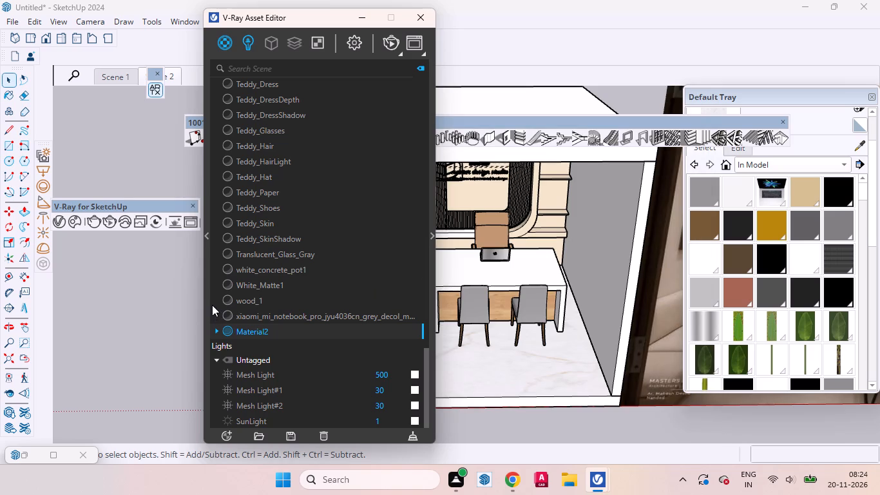
Delete the circle and the small square fixture inside it from the arched wall panel above the plant.
{"action": "left_click", "coordinate": [362, 17]}
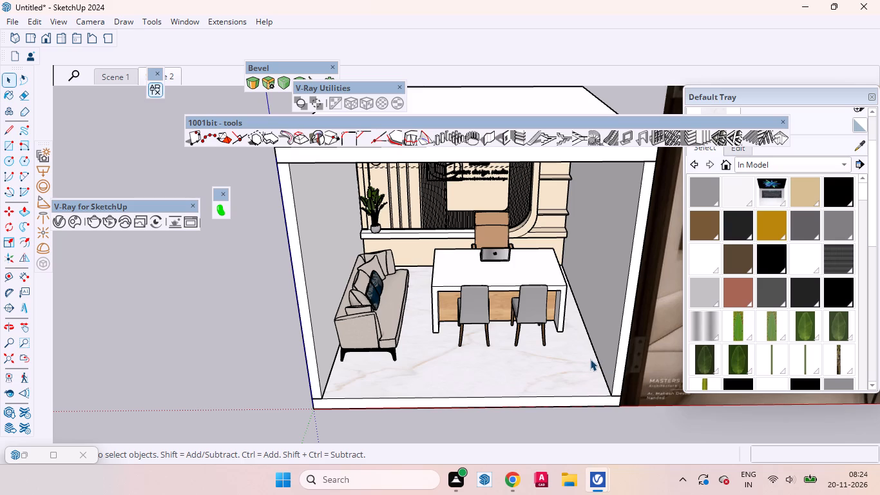
{"action": "left_click", "coordinate": [173, 71]}
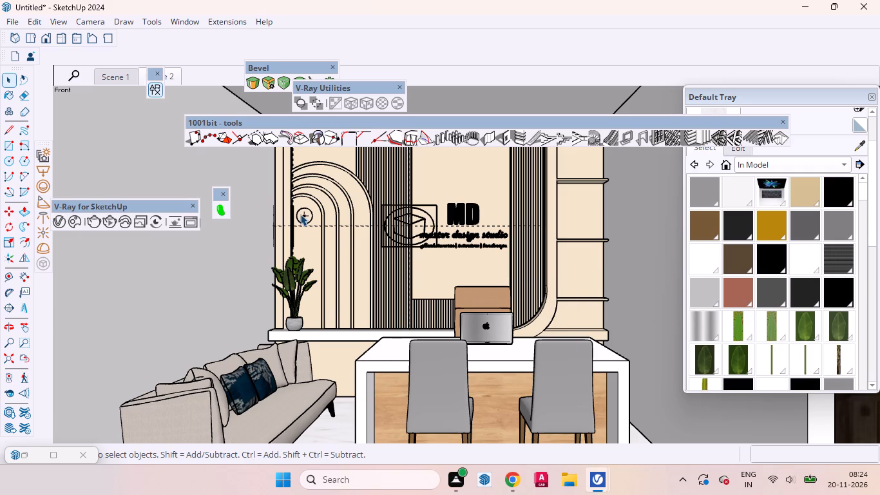
{"action": "scroll", "coordinate": [300, 214], "scroll_direction": "up", "scroll_amount": 4}
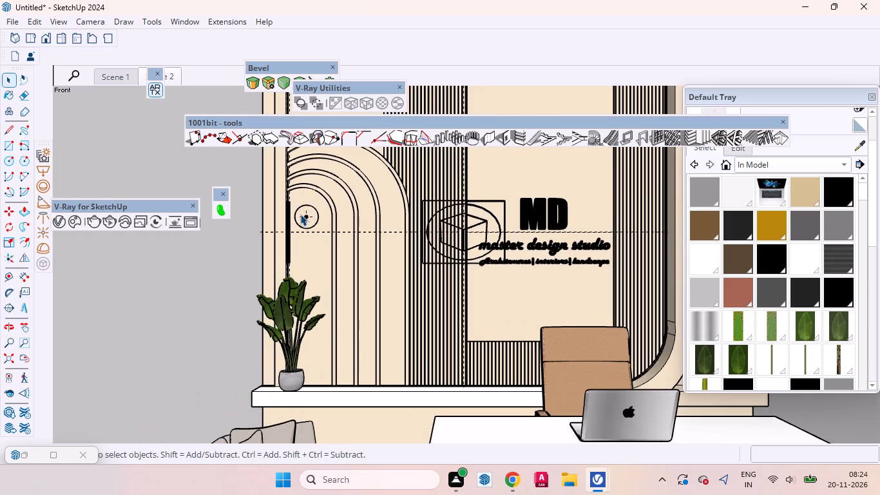
{"action": "scroll", "coordinate": [300, 214], "scroll_direction": "up", "scroll_amount": 6}
{"action": "left_click", "coordinate": [305, 215]}
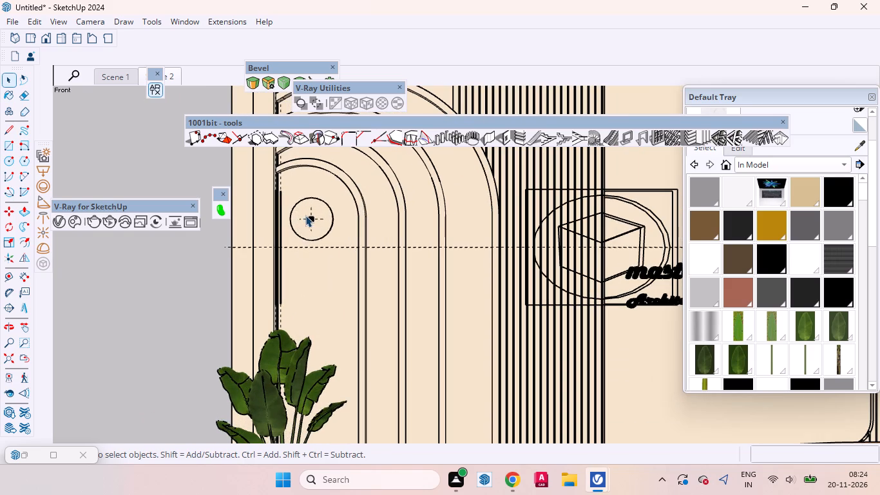
{"action": "left_click", "coordinate": [314, 230]}
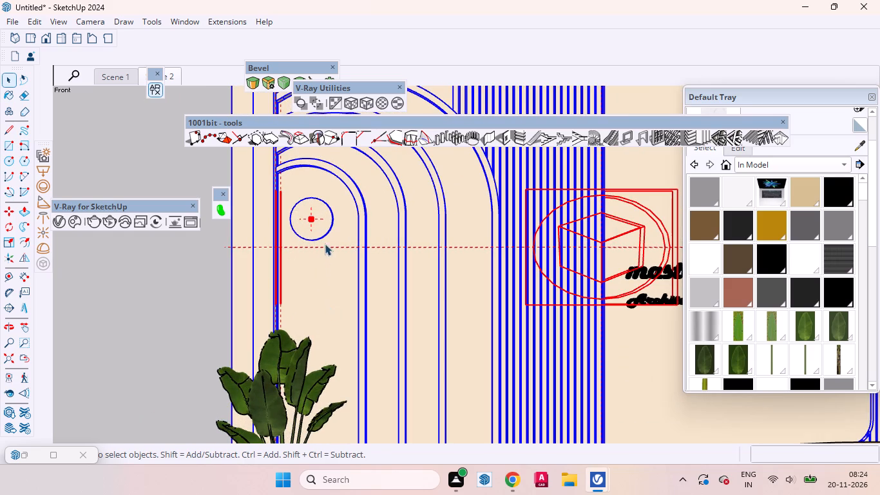
{"action": "double_click", "coordinate": [314, 226]}
{"action": "left_click", "coordinate": [320, 224]}
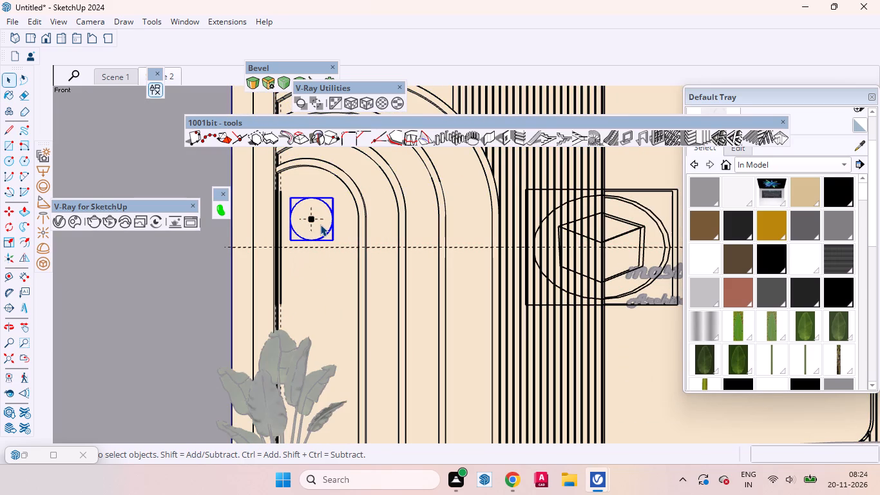
{"action": "key", "text": "Delete"}
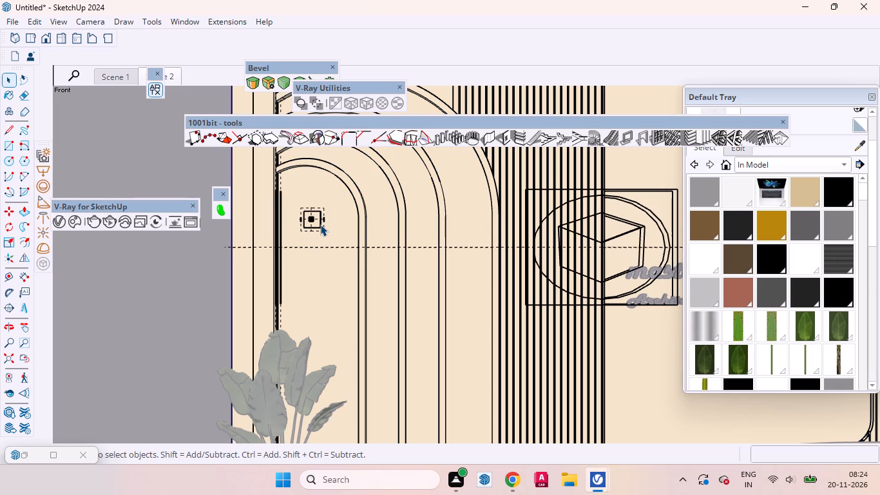
{"action": "left_click", "coordinate": [312, 222]}
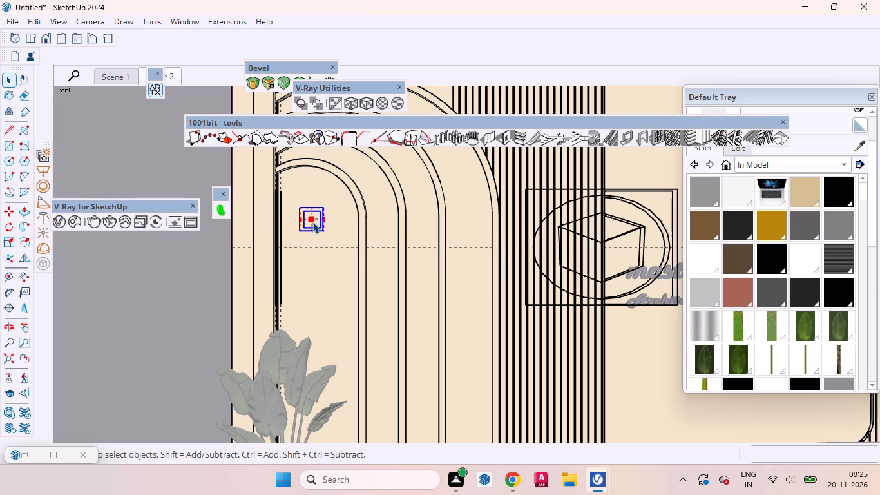
{"action": "key", "text": "Delete"}
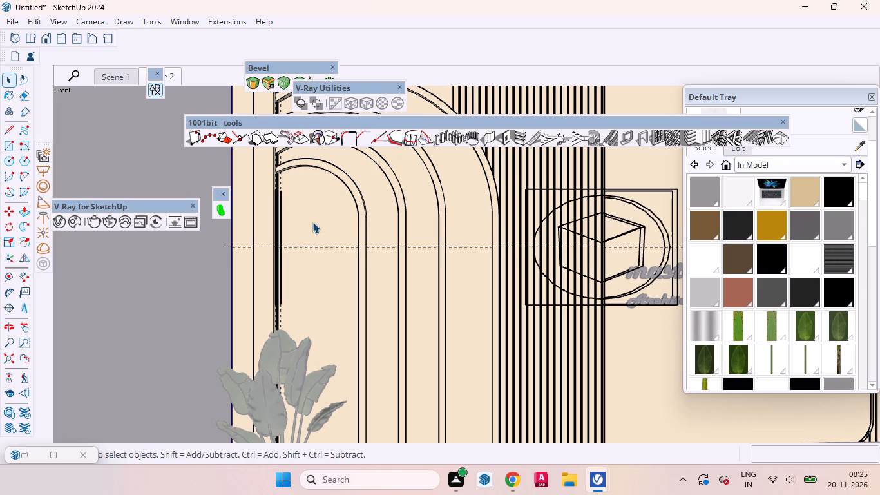
Copy the curved and straight edges of the four nested arches 1/2" across to the midline of their grey side faces.
{"action": "scroll", "coordinate": [332, 253], "scroll_direction": "up", "scroll_amount": 4}
{"action": "middle_click_drag", "start_coordinate": [341, 232], "coordinate": [342, 232]}
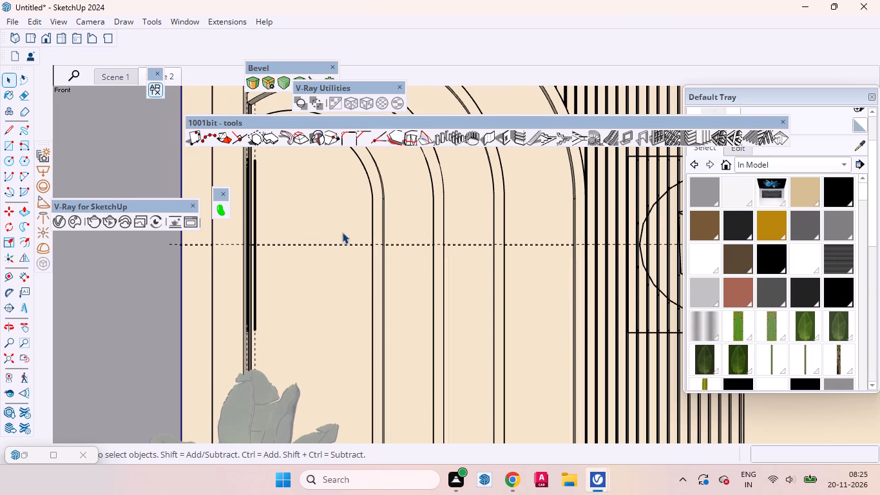
{"action": "middle_click_drag", "start_coordinate": [342, 232], "coordinate": [448, 255]}
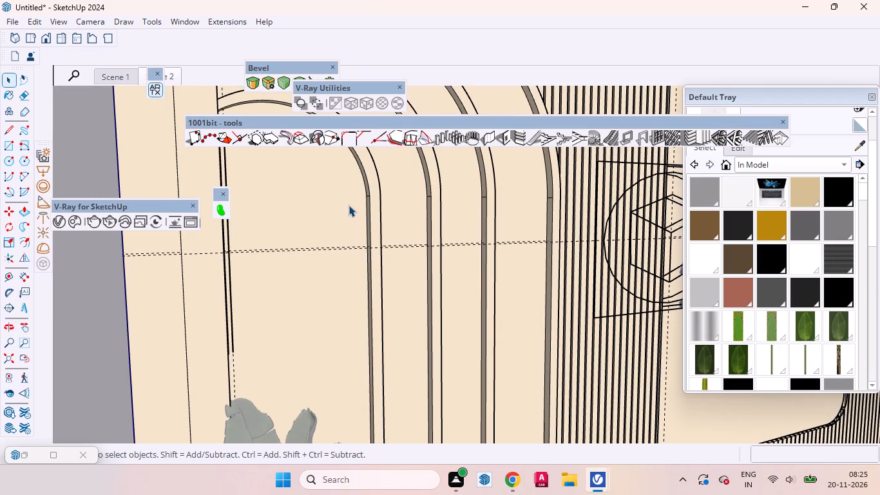
{"action": "scroll", "coordinate": [385, 295], "scroll_direction": "down", "scroll_amount": 2}
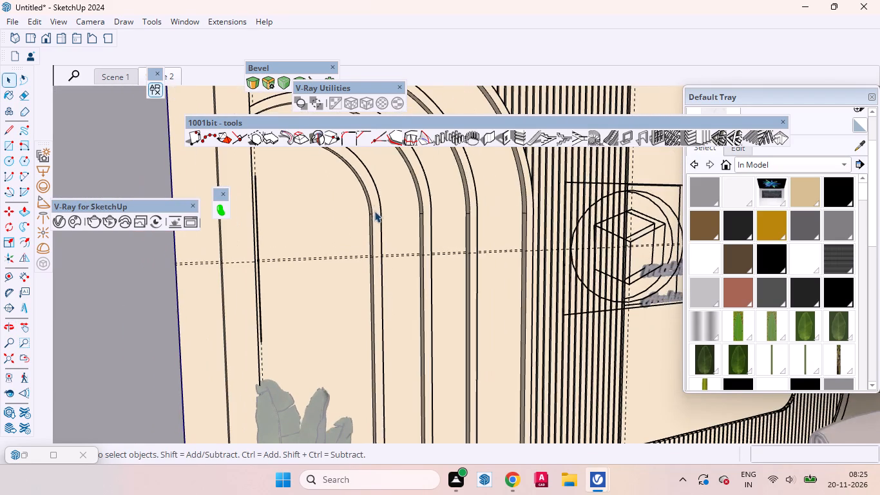
{"action": "scroll", "coordinate": [373, 200], "scroll_direction": "up", "scroll_amount": 3}
{"action": "left_click", "coordinate": [373, 195]}
{"action": "left_click", "coordinate": [369, 197]}
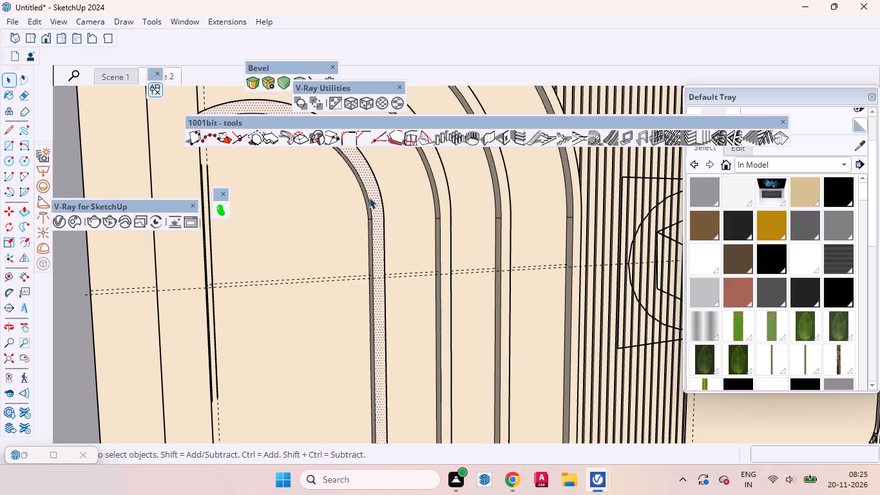
{"action": "scroll", "coordinate": [363, 224], "scroll_direction": "up", "scroll_amount": 2}
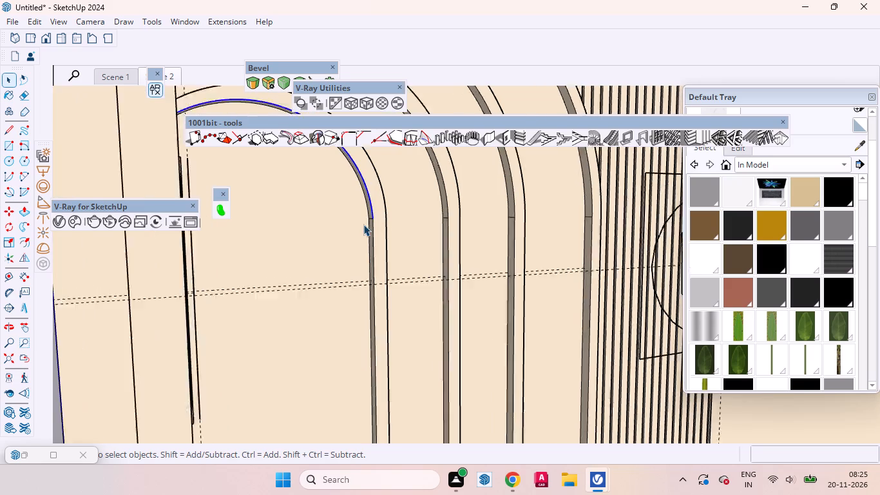
{"action": "scroll", "coordinate": [363, 224], "scroll_direction": "up", "scroll_amount": 1}
{"action": "middle_click_drag", "start_coordinate": [368, 224], "coordinate": [356, 230]}
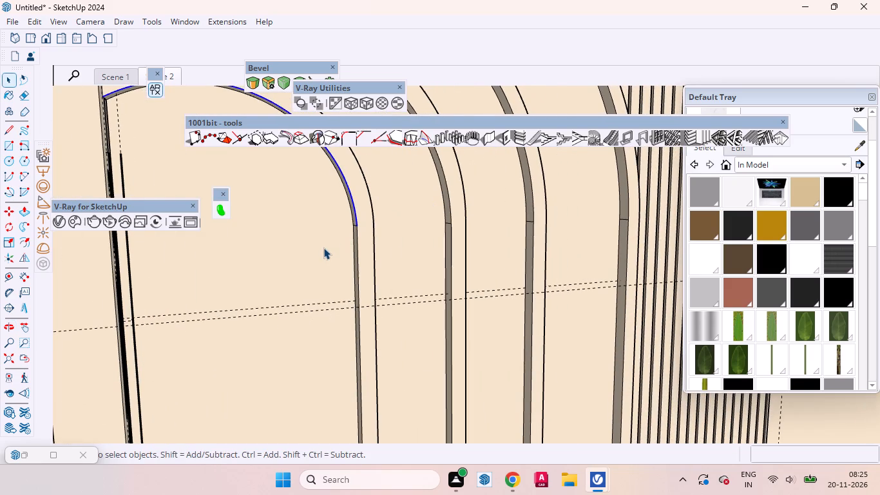
{"action": "left_click", "coordinate": [323, 247]}
{"action": "scroll", "coordinate": [327, 207], "scroll_direction": "up", "scroll_amount": 12}
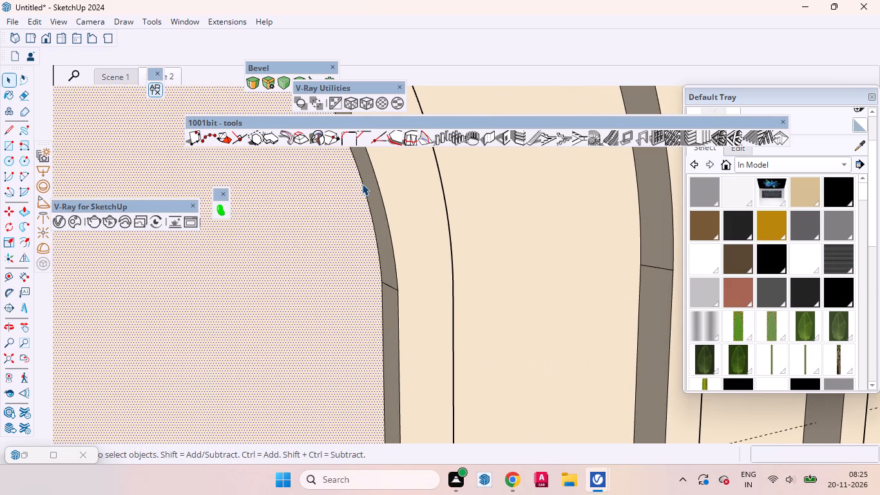
{"action": "left_click", "coordinate": [362, 184]}
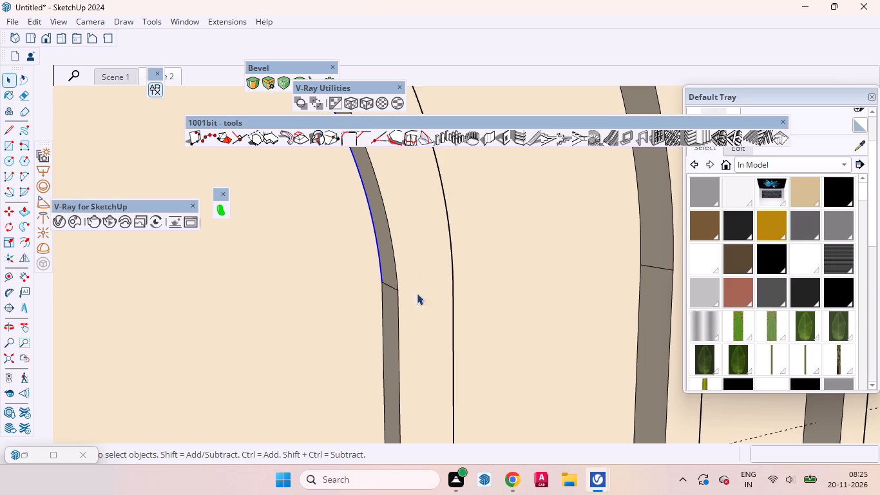
{"action": "scroll", "coordinate": [417, 306], "scroll_direction": "down", "scroll_amount": 9}
{"action": "scroll", "coordinate": [528, 224], "scroll_direction": "up", "scroll_amount": 3, "text": "ctrl"}
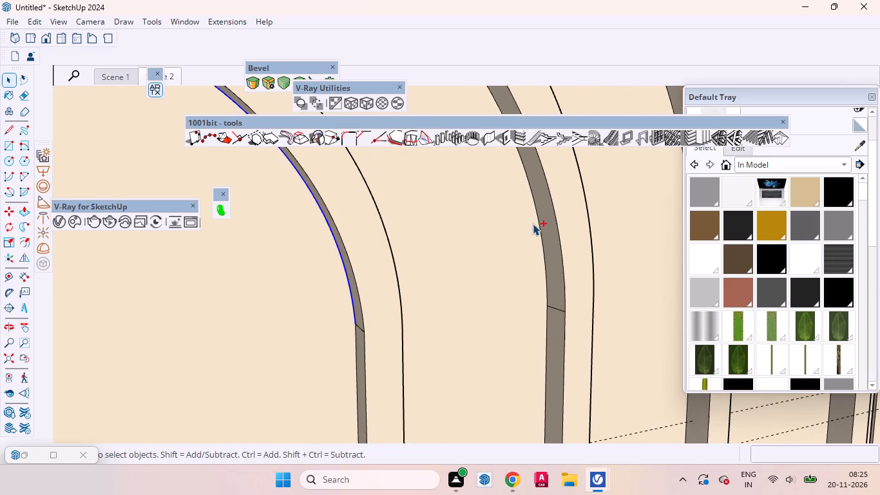
{"action": "left_click", "coordinate": [535, 202], "text": "ctrl"}
{"action": "scroll", "coordinate": [464, 265], "scroll_direction": "down", "scroll_amount": 4, "text": "ctrl"}
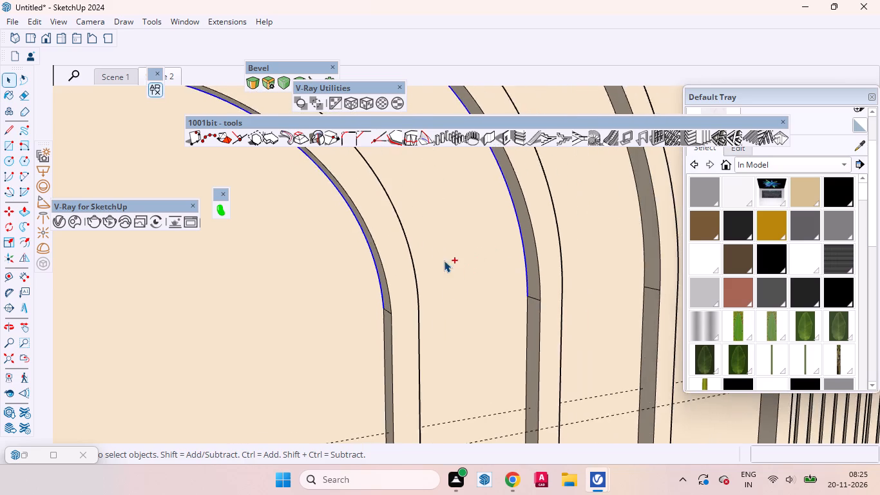
{"action": "scroll", "coordinate": [444, 260], "scroll_direction": "down", "scroll_amount": 2, "text": "ctrl"}
{"action": "left_click", "coordinate": [589, 199], "text": "ctrl"}
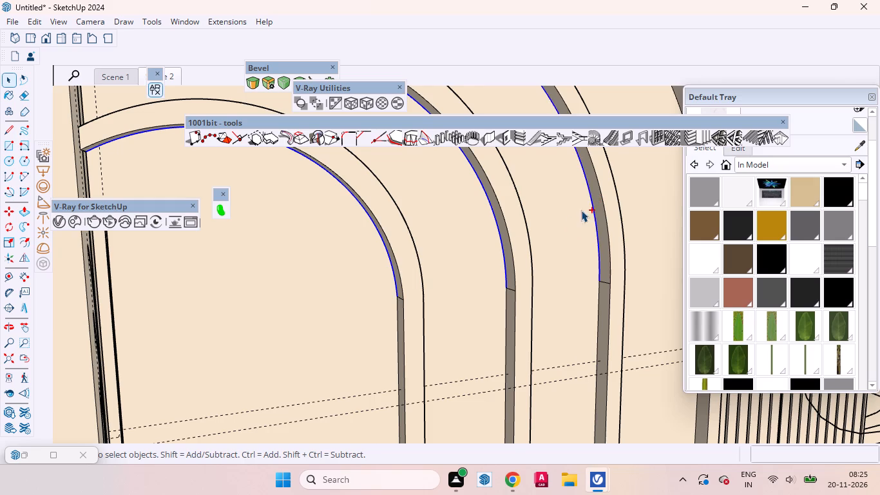
{"action": "scroll", "coordinate": [421, 277], "scroll_direction": "down", "scroll_amount": 3, "text": "ctrl"}
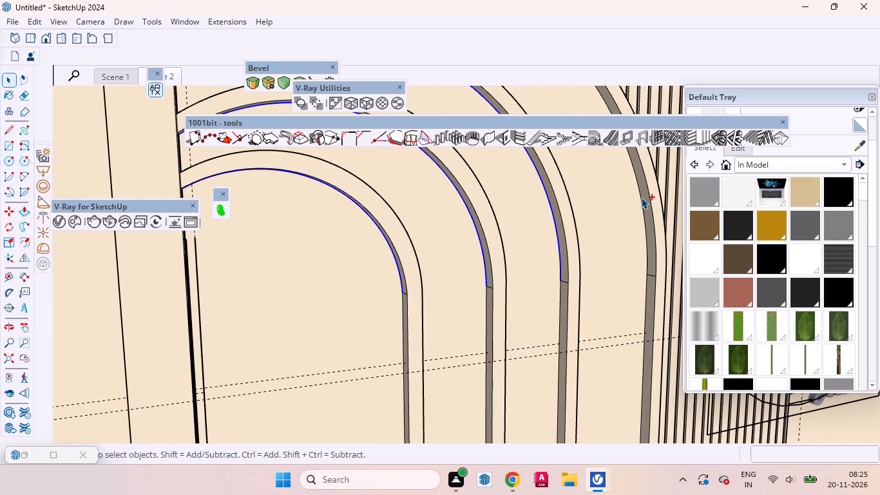
{"action": "left_click", "coordinate": [641, 197], "text": "ctrl"}
{"action": "left_click", "coordinate": [646, 283], "text": "ctrl"}
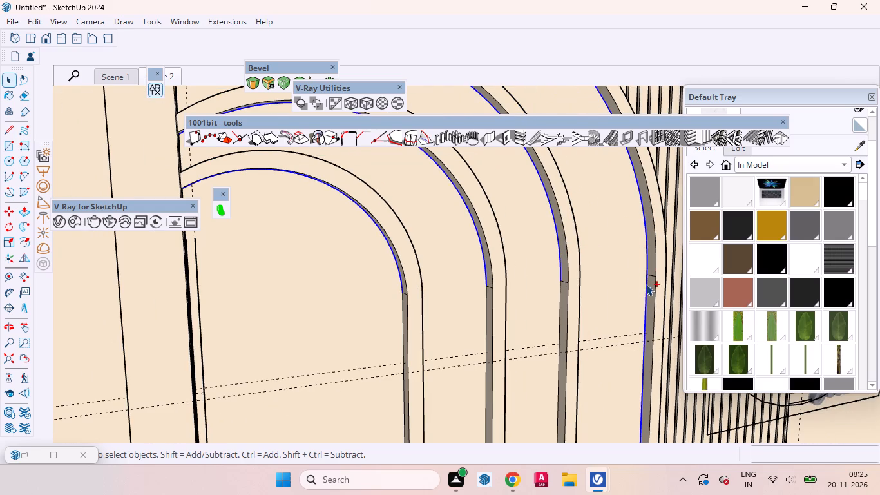
{"action": "left_click", "coordinate": [559, 297], "text": "ctrl"}
{"action": "left_click", "coordinate": [486, 305], "text": "ctrl"}
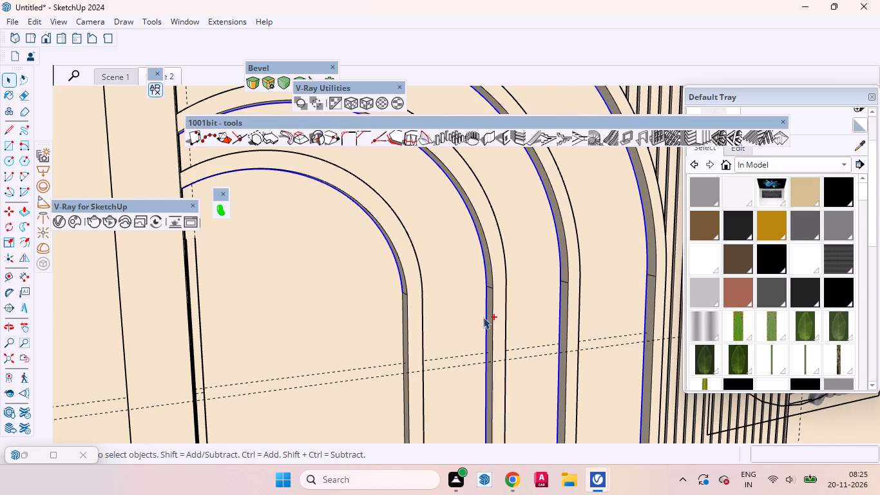
{"action": "left_click", "coordinate": [403, 317], "text": "ctrl"}
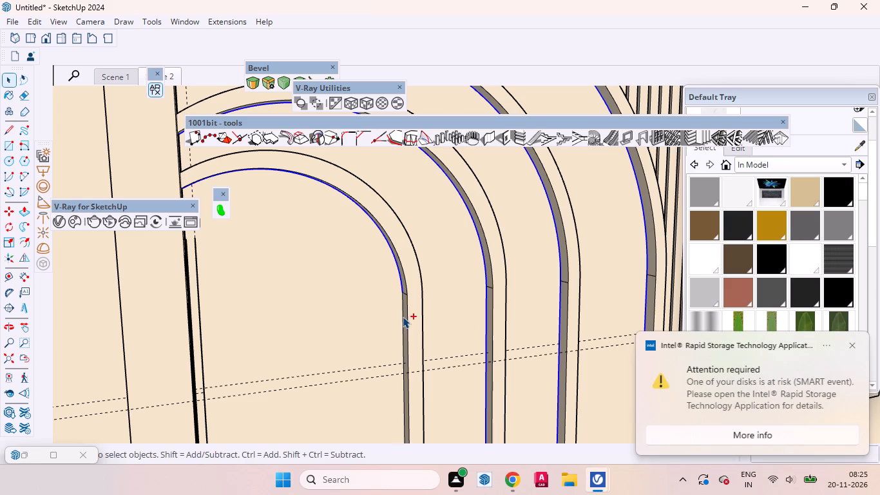
{"action": "left_click", "coordinate": [847, 344], "text": "ctrl"}
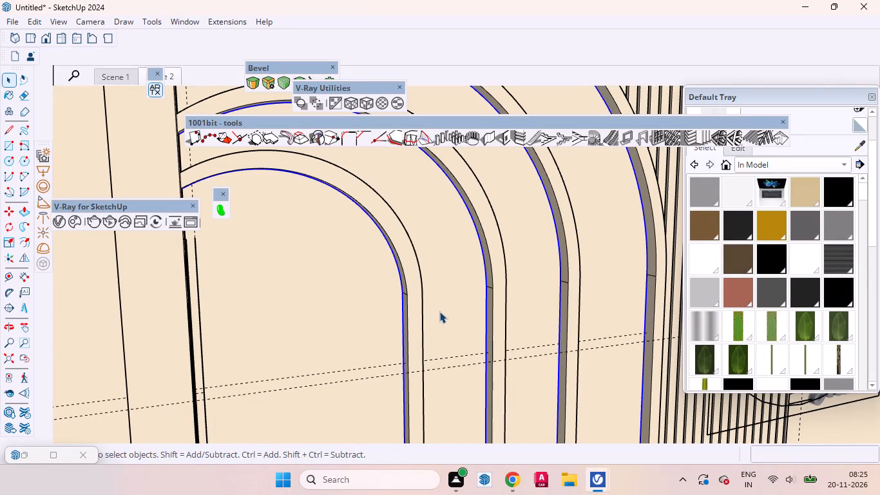
{"action": "scroll", "coordinate": [406, 280], "scroll_direction": "up", "scroll_amount": 7}
{"action": "middle_click_drag", "start_coordinate": [395, 297], "coordinate": [437, 294]}
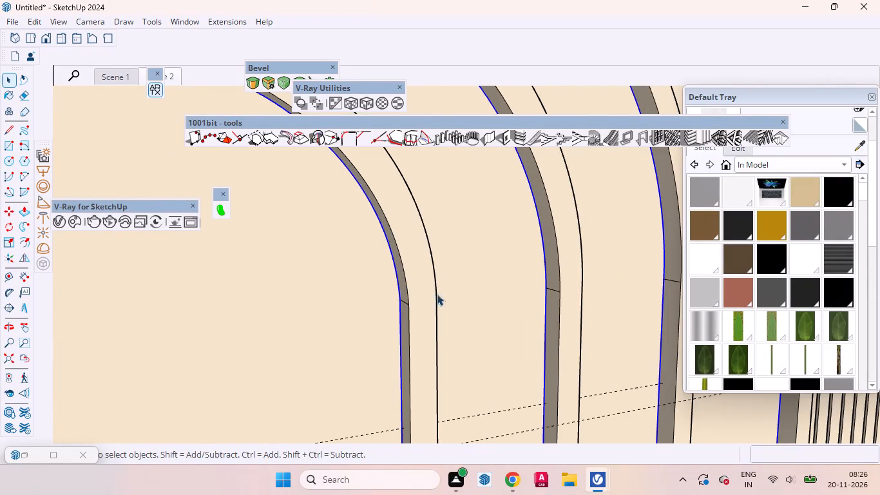
{"action": "middle_click_drag", "start_coordinate": [437, 294], "coordinate": [493, 275]}
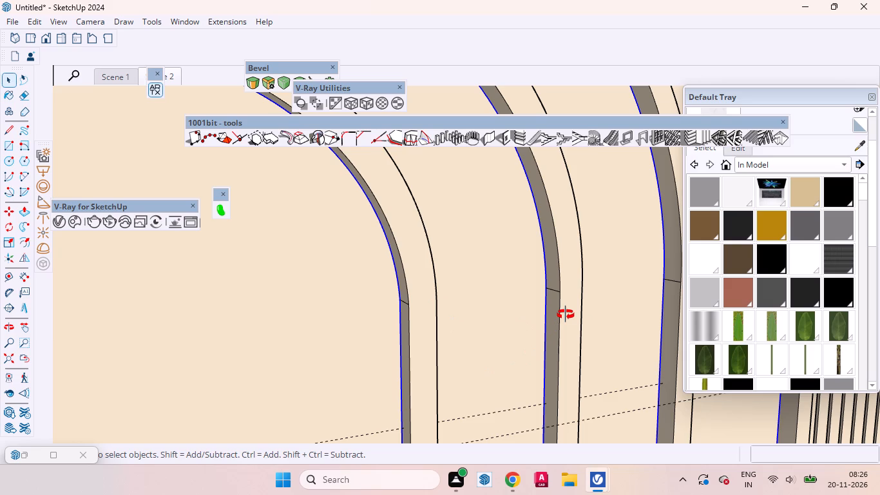
{"action": "middle_click_drag", "start_coordinate": [471, 327], "coordinate": [498, 292]}
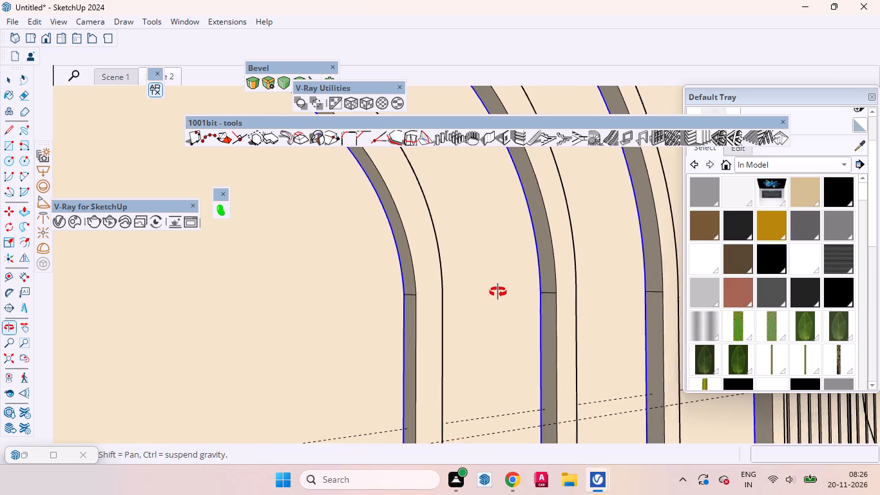
{"action": "middle_click_drag", "start_coordinate": [498, 292], "coordinate": [604, 308]}
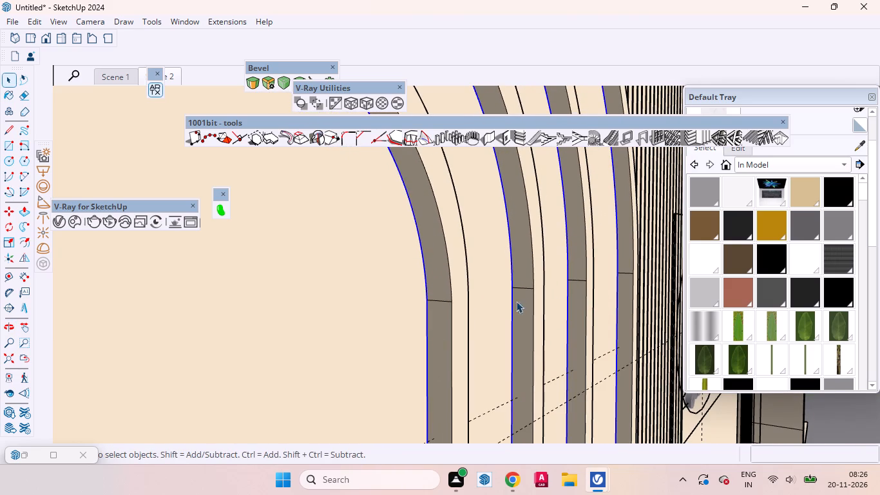
{"action": "scroll", "coordinate": [533, 296], "scroll_direction": "up", "scroll_amount": 8}
{"action": "key", "text": "m"}
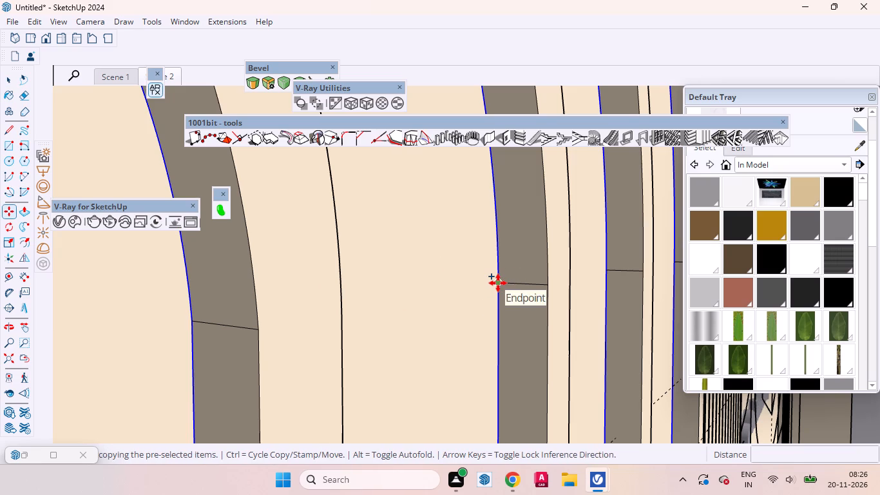
{"action": "left_click", "coordinate": [498, 283]}
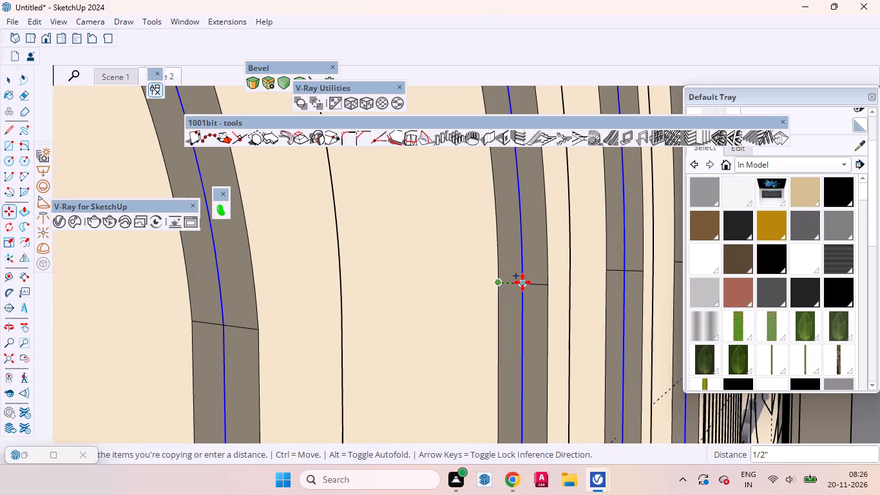
{"action": "left_click", "coordinate": [522, 282]}
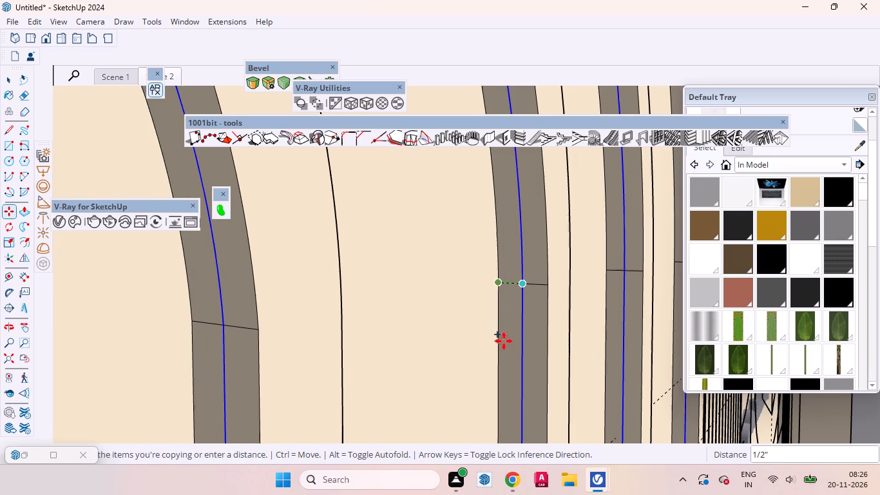
{"action": "key", "text": "space"}
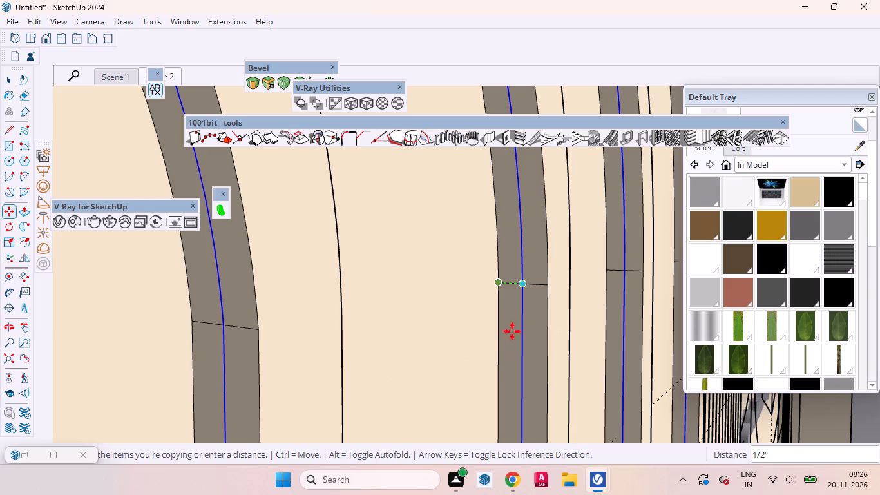
Group the curved and straight inner half-strips of the second-innermost arch's grey side face and convert the group into a V-Ray mesh light.
{"action": "key", "text": "space"}
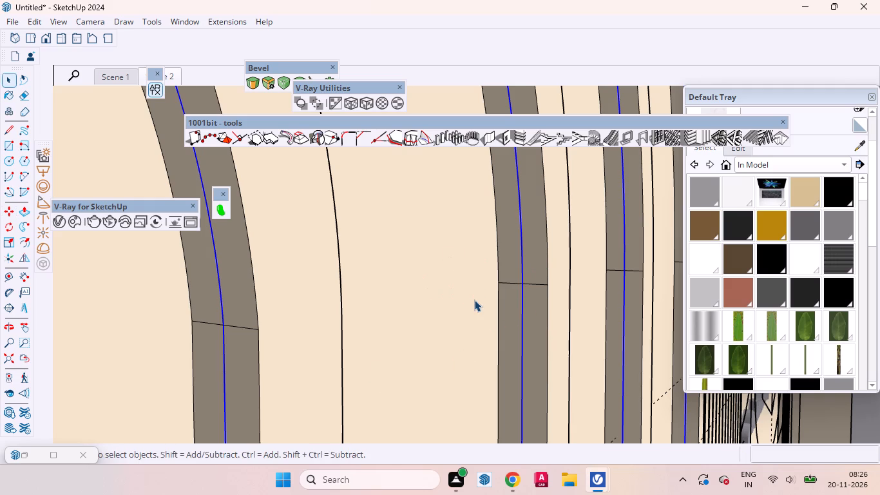
{"action": "left_click", "coordinate": [507, 233]}
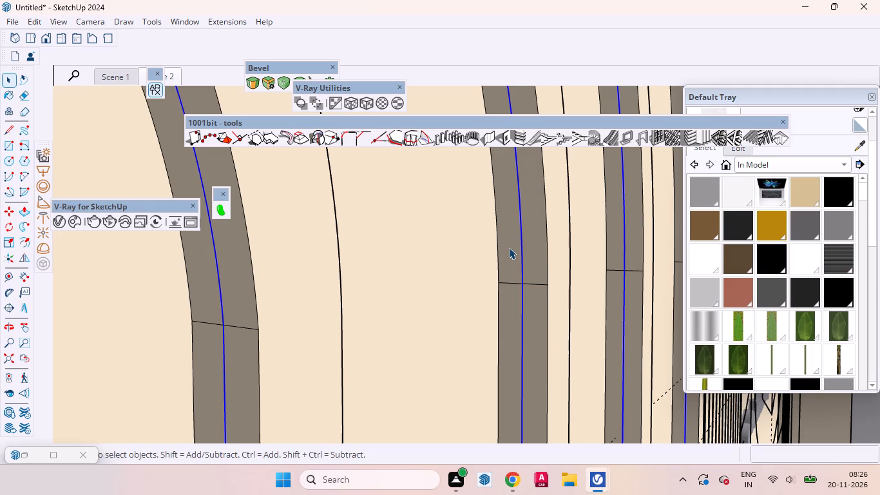
{"action": "left_click", "coordinate": [512, 242]}
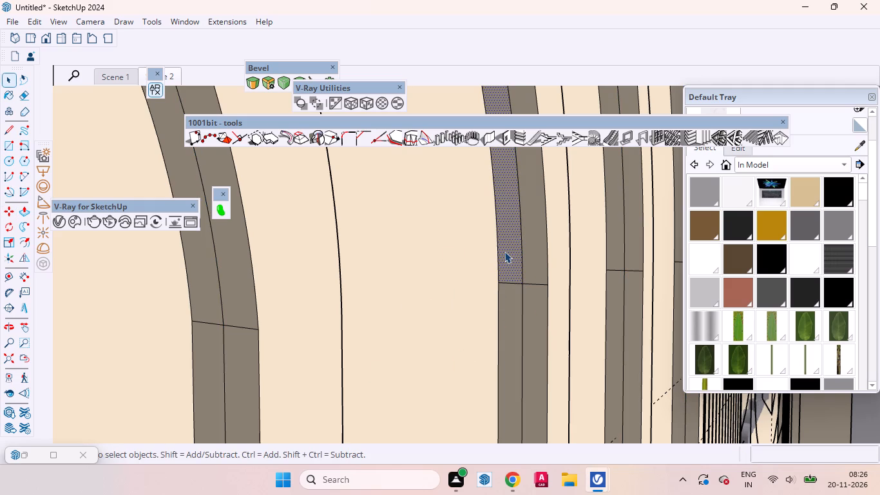
{"action": "scroll", "coordinate": [448, 364], "scroll_direction": "down", "scroll_amount": 6}
{"action": "middle_click_drag", "start_coordinate": [472, 351], "coordinate": [370, 342]}
{"action": "scroll", "coordinate": [420, 373], "scroll_direction": "down", "scroll_amount": 2}
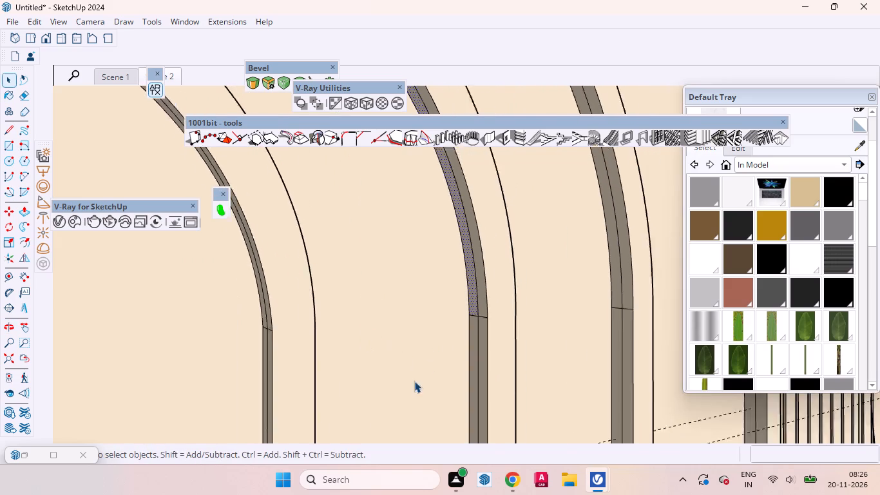
{"action": "scroll", "coordinate": [414, 381], "scroll_direction": "down", "scroll_amount": 8}
{"action": "scroll", "coordinate": [131, 179], "scroll_direction": "up", "scroll_amount": 5}
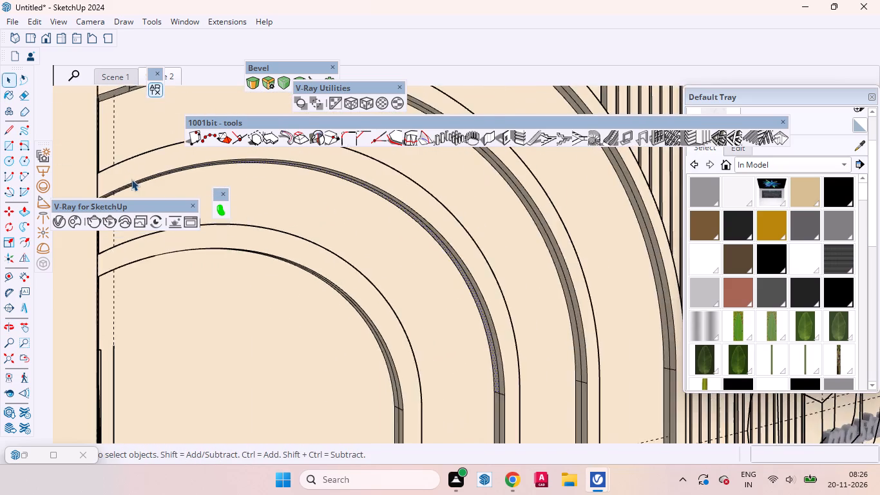
{"action": "scroll", "coordinate": [131, 179], "scroll_direction": "up", "scroll_amount": 5}
{"action": "scroll", "coordinate": [461, 268], "scroll_direction": "down", "scroll_amount": 7}
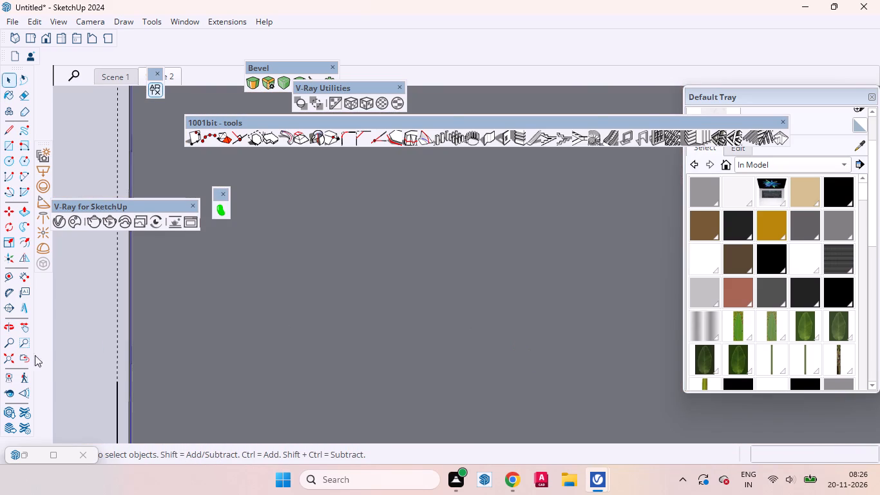
{"action": "left_click", "coordinate": [18, 360]}
{"action": "scroll", "coordinate": [470, 324], "scroll_direction": "up", "scroll_amount": 2}
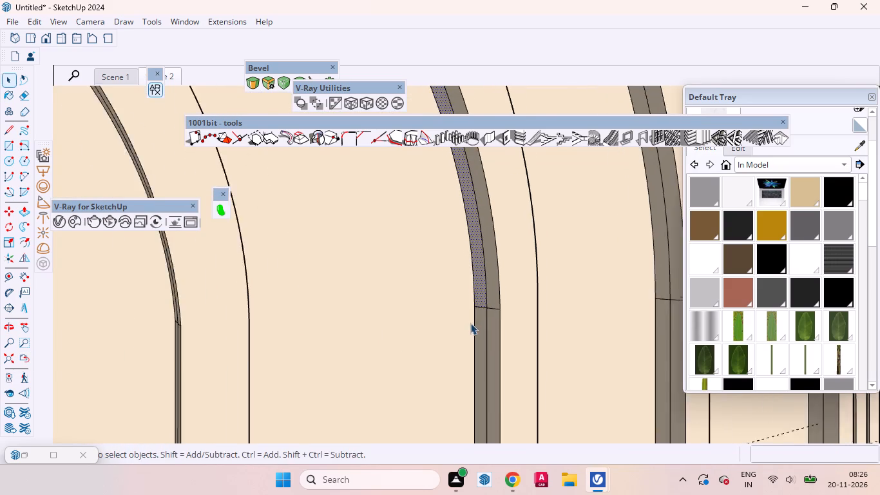
{"action": "scroll", "coordinate": [470, 323], "scroll_direction": "up", "scroll_amount": 6}
{"action": "double_click", "coordinate": [484, 275], "text": "ctrl"}
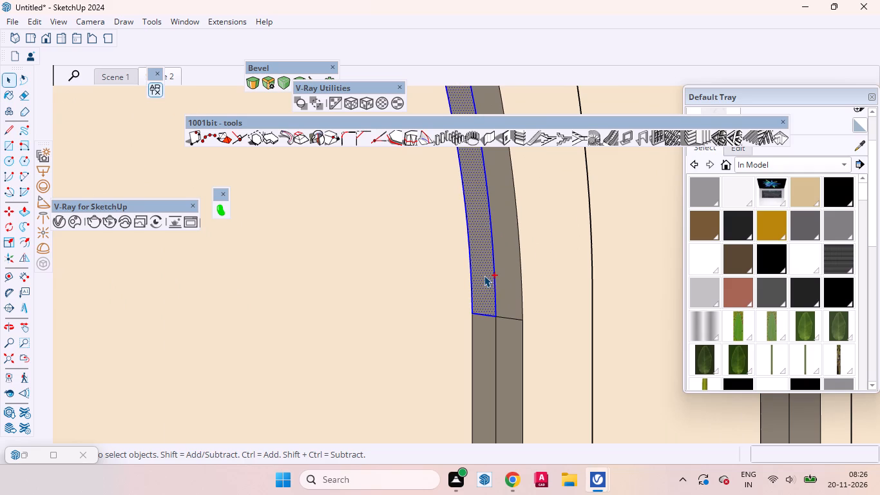
{"action": "left_click", "coordinate": [486, 352], "text": "ctrl"}
{"action": "double_click", "coordinate": [486, 352], "text": "ctrl"}
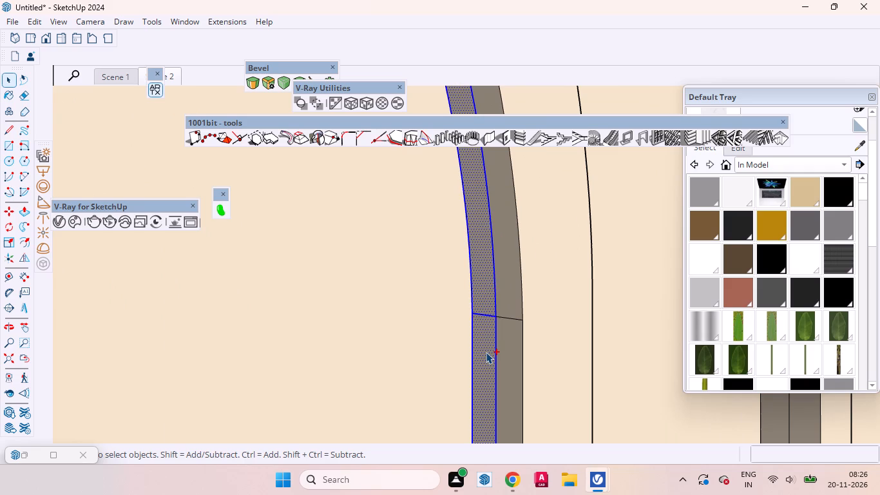
{"action": "scroll", "coordinate": [466, 317], "scroll_direction": "down", "scroll_amount": 17}
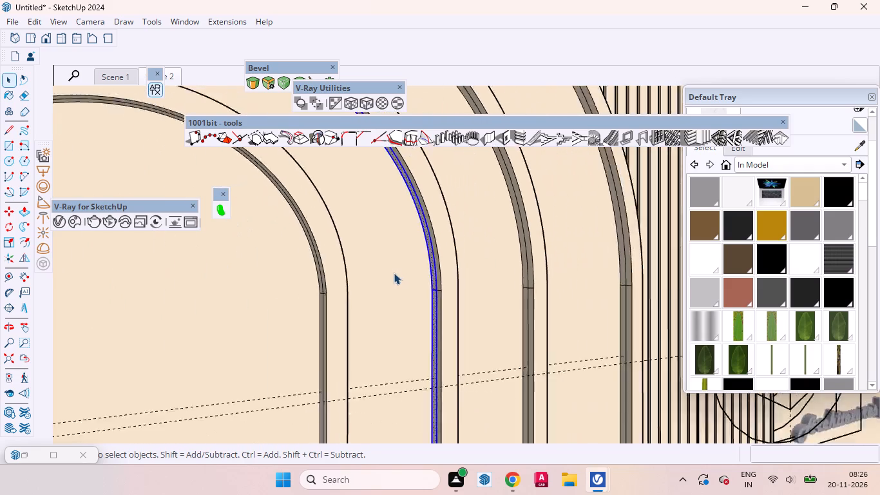
{"action": "scroll", "coordinate": [394, 273], "scroll_direction": "down", "scroll_amount": 8}
{"action": "left_click", "coordinate": [21, 360]}
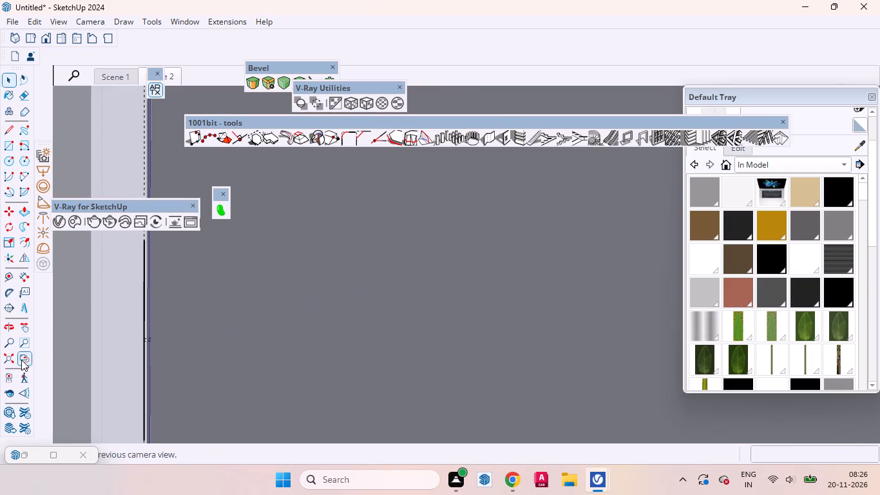
{"action": "middle_click_drag", "start_coordinate": [477, 367], "coordinate": [326, 386]}
{"action": "scroll", "coordinate": [473, 338], "scroll_direction": "down", "scroll_amount": 7}
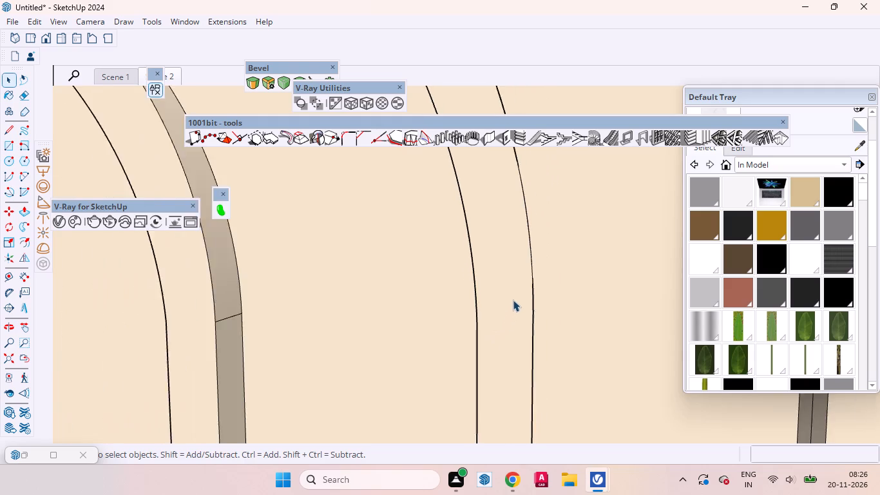
{"action": "scroll", "coordinate": [513, 300], "scroll_direction": "down", "scroll_amount": 17}
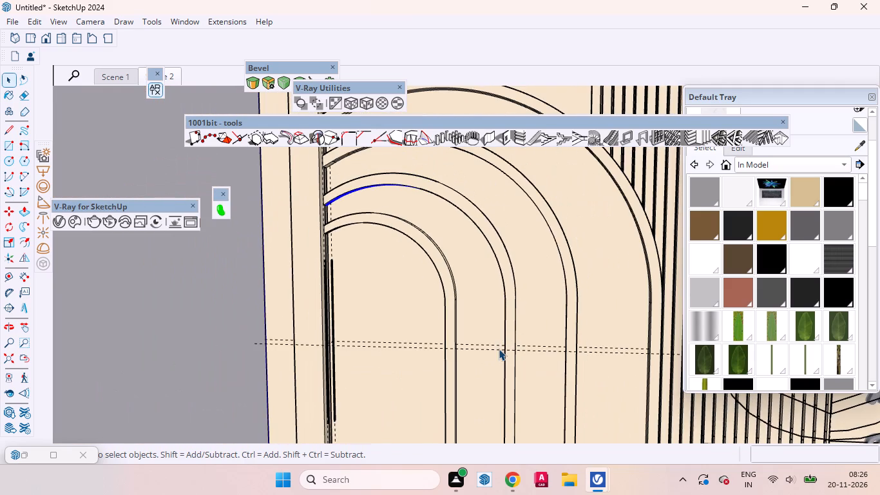
{"action": "middle_click_drag", "start_coordinate": [499, 349], "coordinate": [630, 375]}
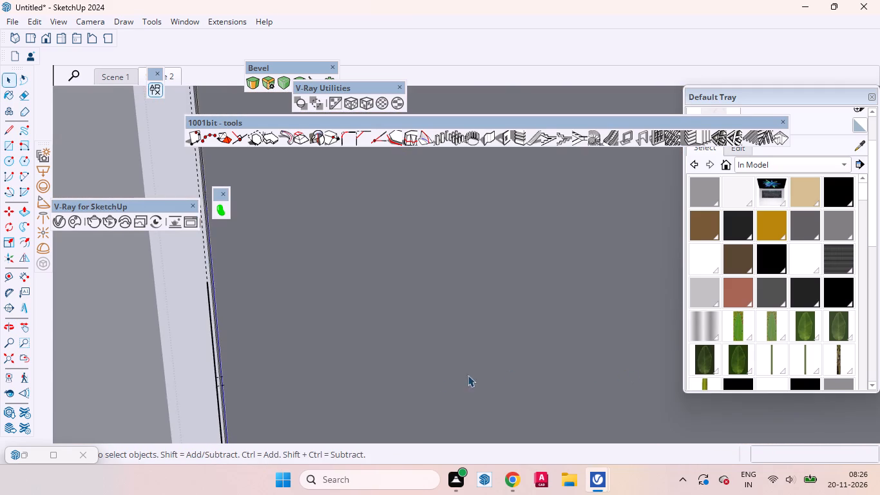
{"action": "left_click", "coordinate": [23, 359]}
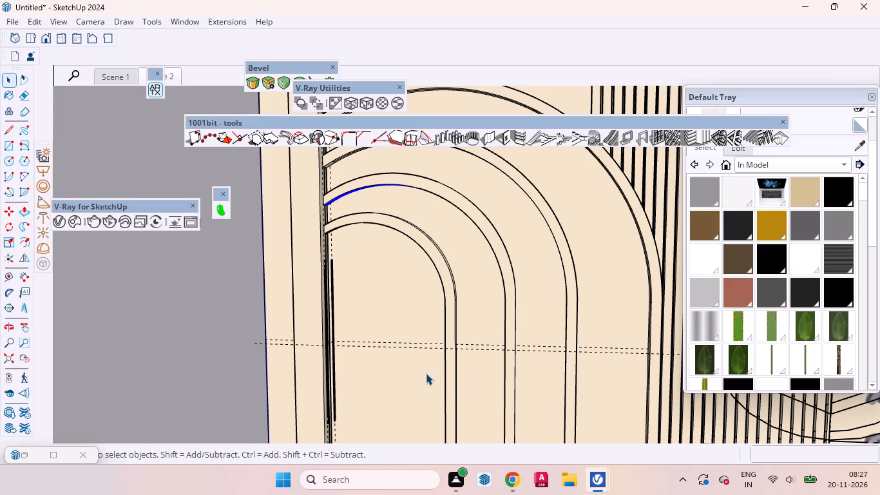
{"action": "scroll", "coordinate": [473, 257], "scroll_direction": "up", "scroll_amount": 7}
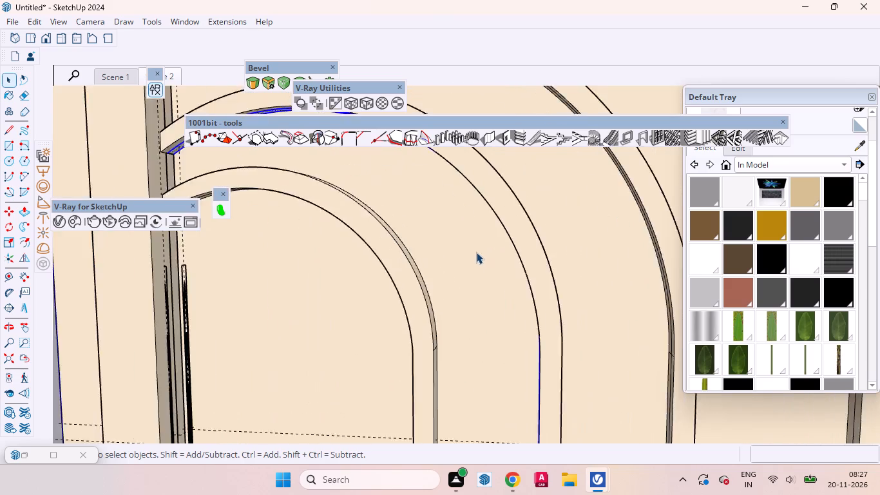
{"action": "scroll", "coordinate": [476, 252], "scroll_direction": "up", "scroll_amount": 4}
{"action": "middle_click_drag", "start_coordinate": [501, 267], "coordinate": [583, 279]}
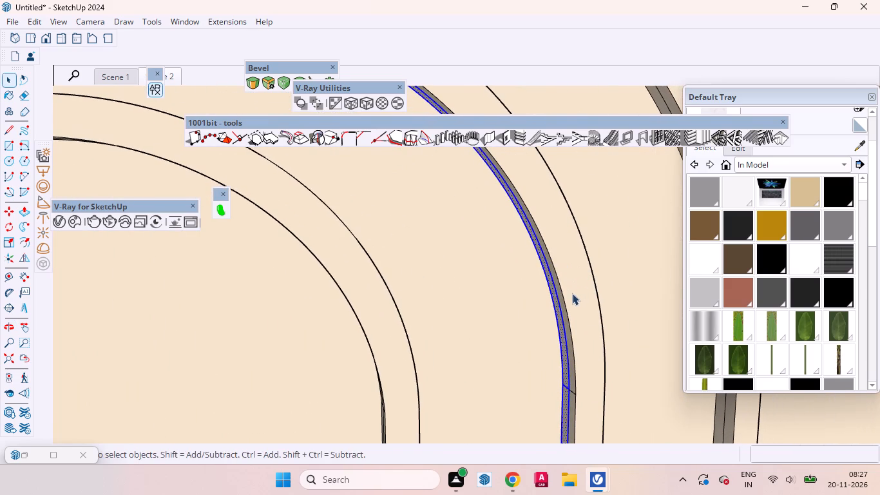
{"action": "right_click", "coordinate": [551, 293]}
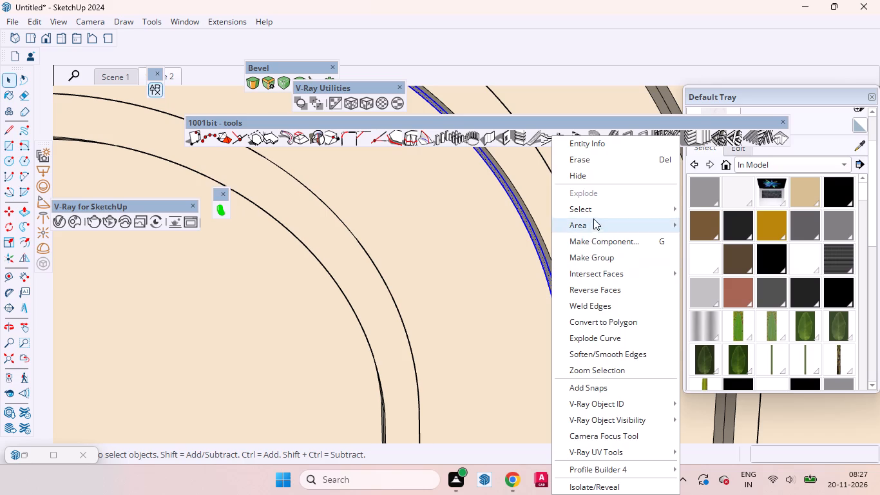
{"action": "left_click", "coordinate": [601, 255]}
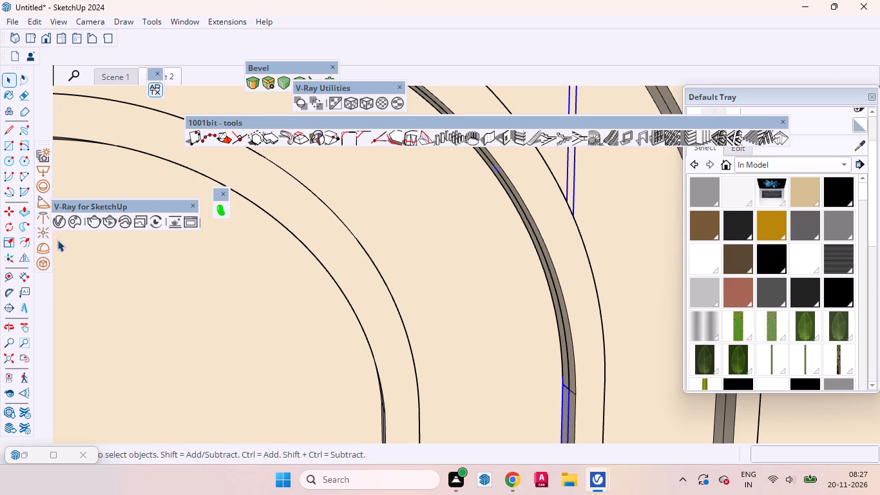
{"action": "left_click", "coordinate": [42, 262]}
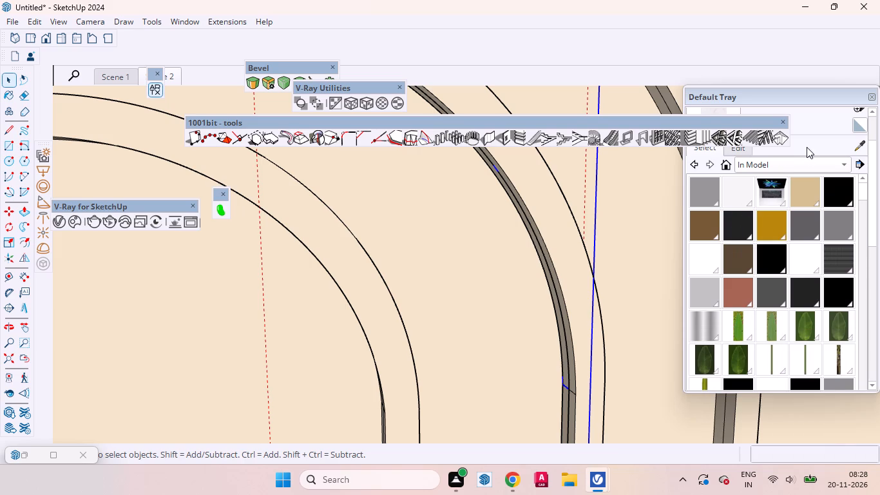
Group the curved and straight inner half-strips of the innermost arch's grey side face and convert the group into a V-Ray mesh light.
{"action": "scroll", "coordinate": [409, 257], "scroll_direction": "down", "scroll_amount": 8}
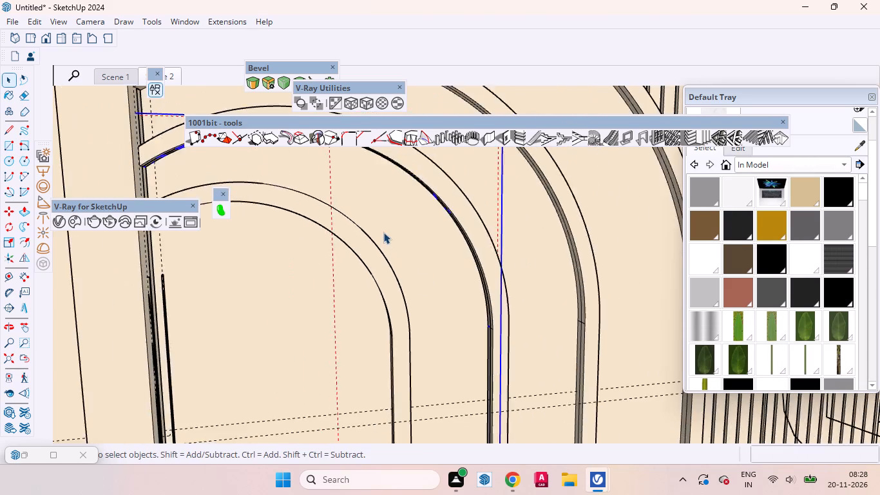
{"action": "scroll", "coordinate": [383, 232], "scroll_direction": "down", "scroll_amount": 2}
{"action": "scroll", "coordinate": [374, 299], "scroll_direction": "up", "scroll_amount": 3}
{"action": "left_click", "coordinate": [403, 282]}
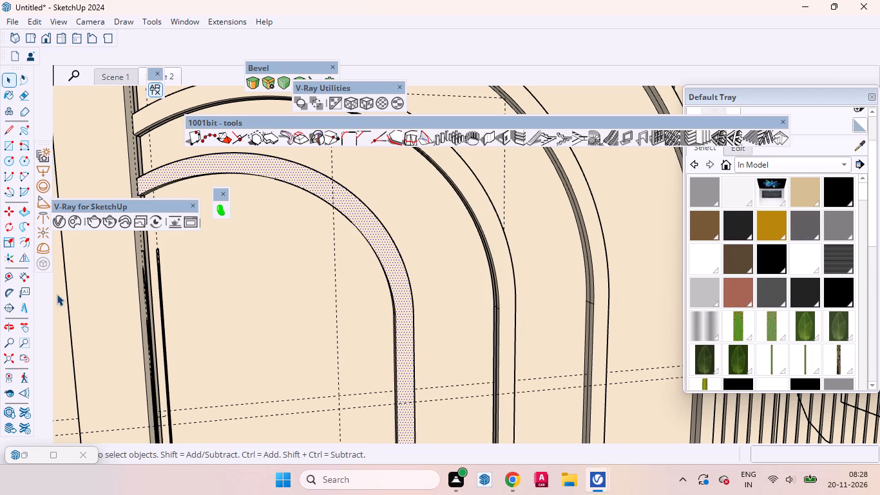
{"action": "scroll", "coordinate": [278, 293], "scroll_direction": "up", "scroll_amount": 3}
{"action": "scroll", "coordinate": [331, 289], "scroll_direction": "up", "scroll_amount": 3}
{"action": "middle_click_drag", "start_coordinate": [407, 288], "coordinate": [475, 287]}
{"action": "scroll", "coordinate": [439, 296], "scroll_direction": "up", "scroll_amount": 3}
{"action": "left_click", "coordinate": [445, 287]}
{"action": "double_click", "coordinate": [445, 287]}
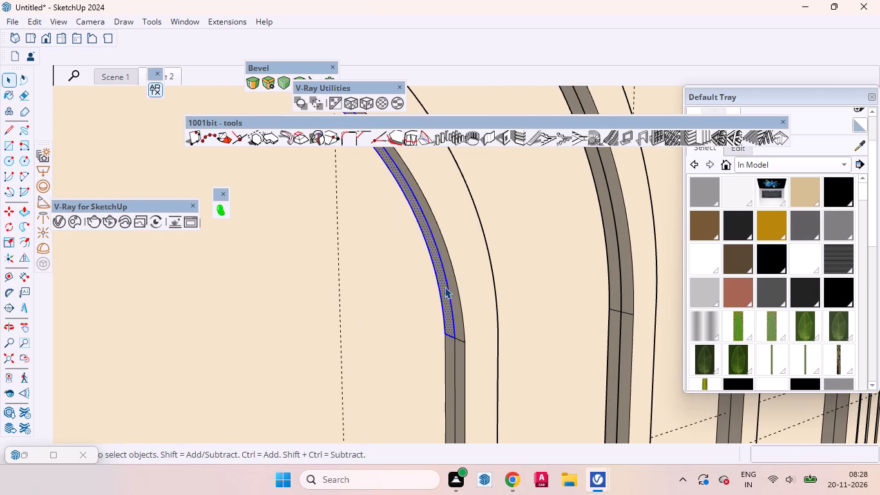
{"action": "double_click", "coordinate": [450, 354], "text": "ctrl"}
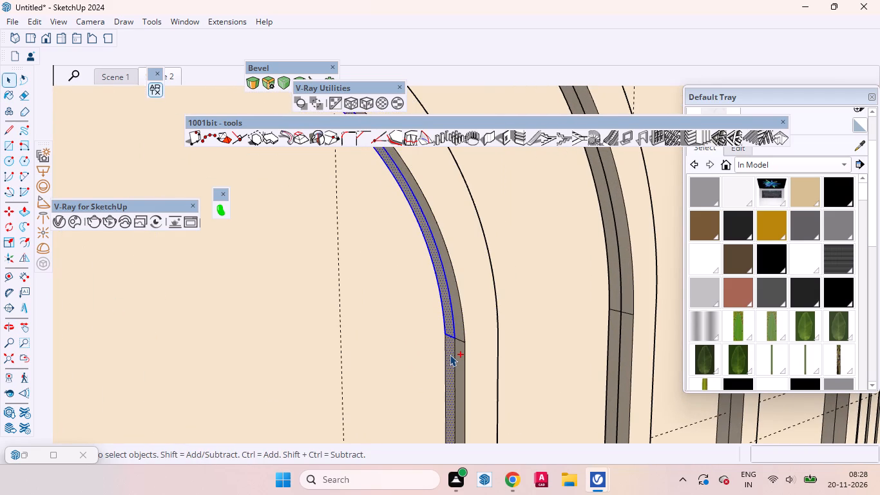
{"action": "right_click", "coordinate": [450, 354]}
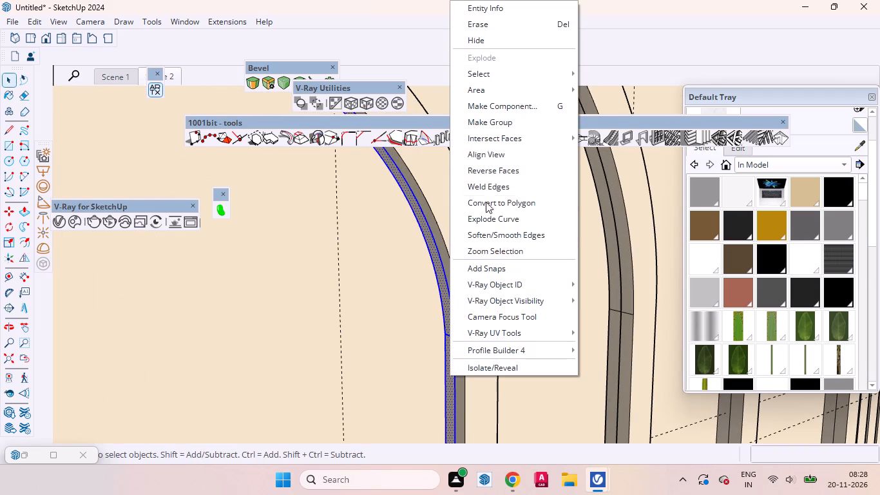
{"action": "left_click", "coordinate": [483, 122]}
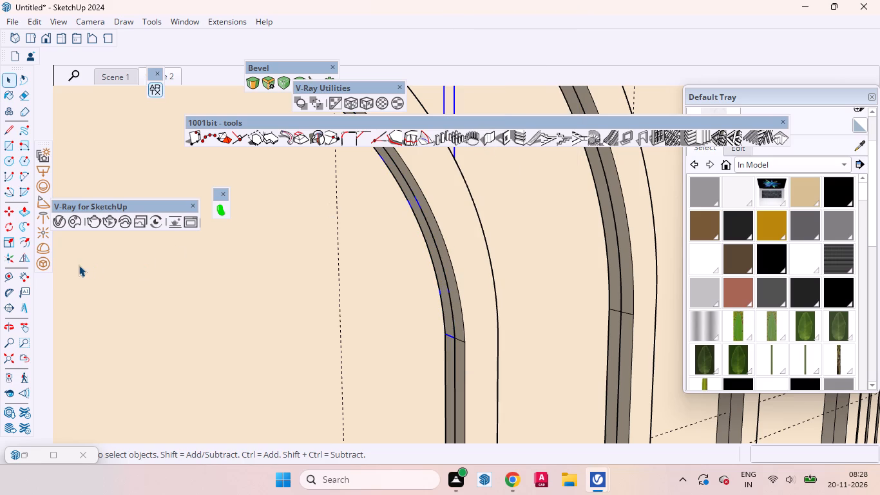
{"action": "left_click", "coordinate": [44, 265]}
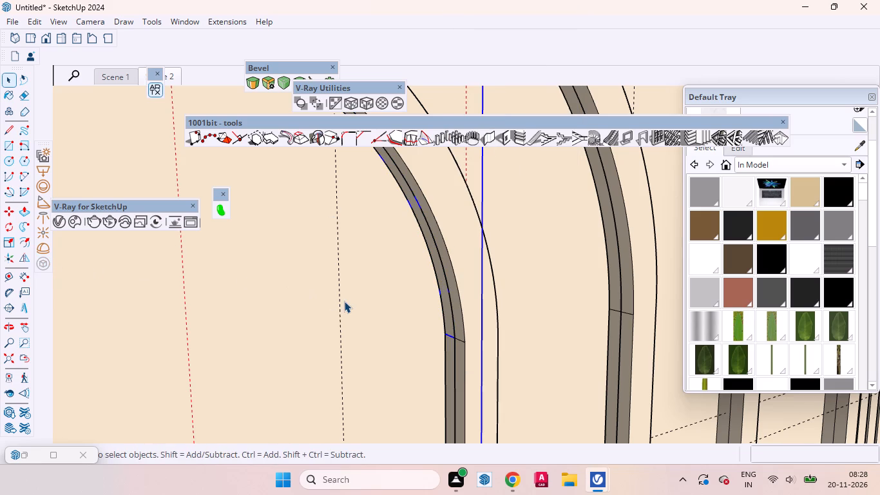
Group the curved and straight inner half-strips of the third arch's grey side face and convert the group into a V-Ray mesh light.
{"action": "scroll", "coordinate": [300, 309], "scroll_direction": "down", "scroll_amount": 5}
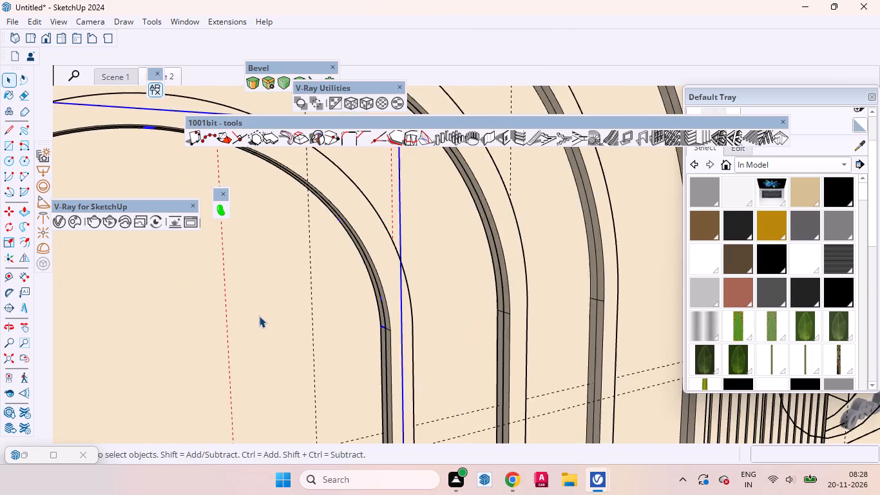
{"action": "scroll", "coordinate": [259, 316], "scroll_direction": "down", "scroll_amount": 3}
{"action": "scroll", "coordinate": [249, 309], "scroll_direction": "up", "scroll_amount": 1}
{"action": "scroll", "coordinate": [248, 309], "scroll_direction": "down", "scroll_amount": 7}
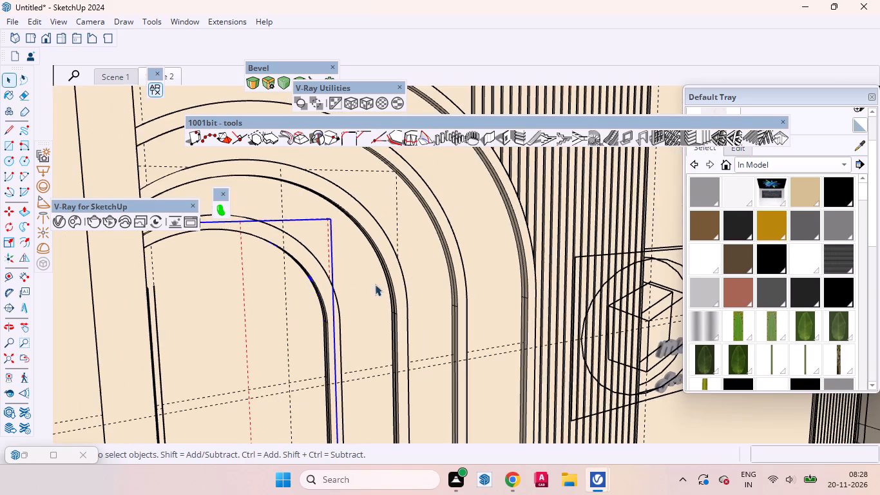
{"action": "scroll", "coordinate": [426, 269], "scroll_direction": "up", "scroll_amount": 13}
{"action": "left_click", "coordinate": [464, 271]}
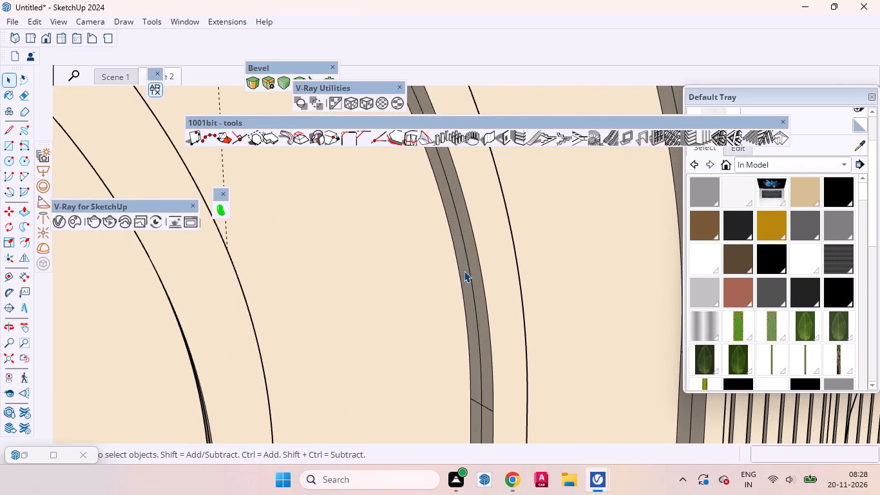
{"action": "double_click", "coordinate": [464, 271]}
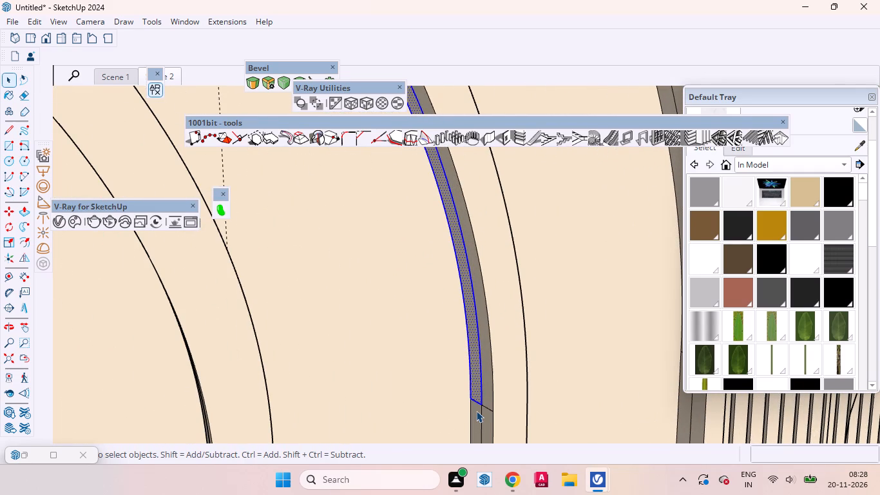
{"action": "double_click", "coordinate": [476, 411], "text": "ctrl"}
{"action": "right_click", "coordinate": [476, 411]}
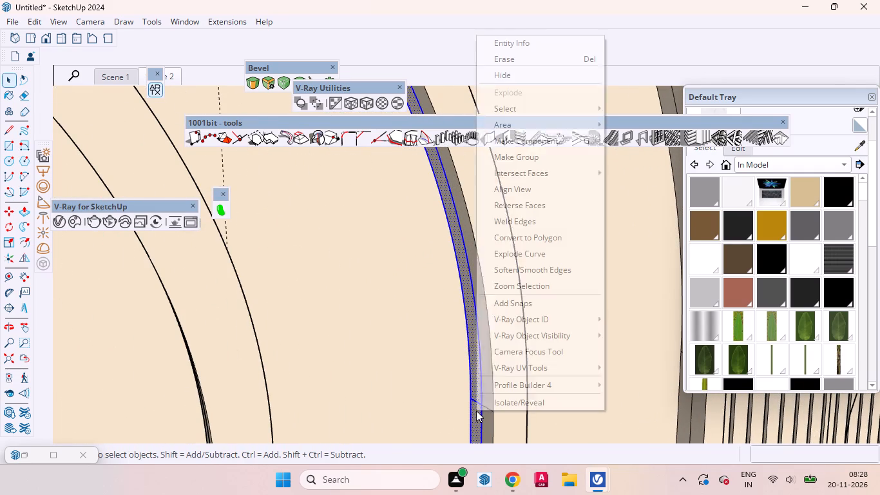
{"action": "left_click", "coordinate": [510, 157]}
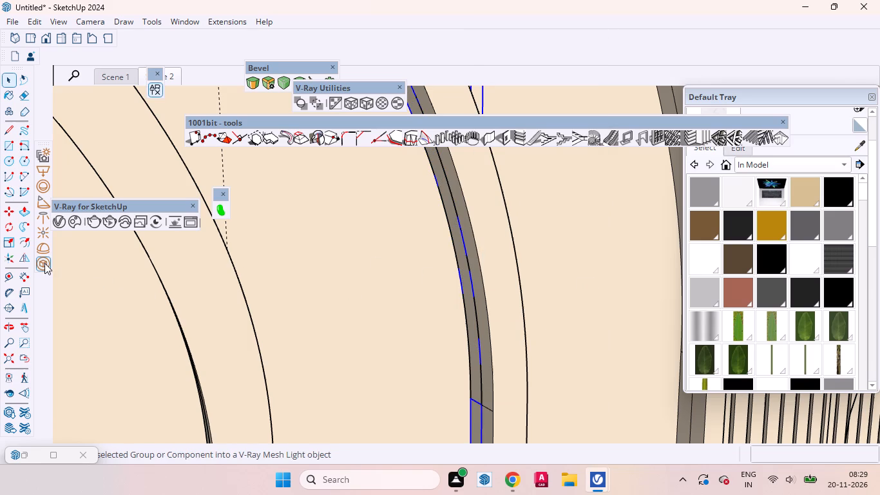
{"action": "left_click", "coordinate": [44, 263]}
Group the curved and straight inner half-strips of the outermost arch's grey side face and convert the group into a V-Ray mesh light.
{"action": "scroll", "coordinate": [262, 320], "scroll_direction": "down", "scroll_amount": 3}
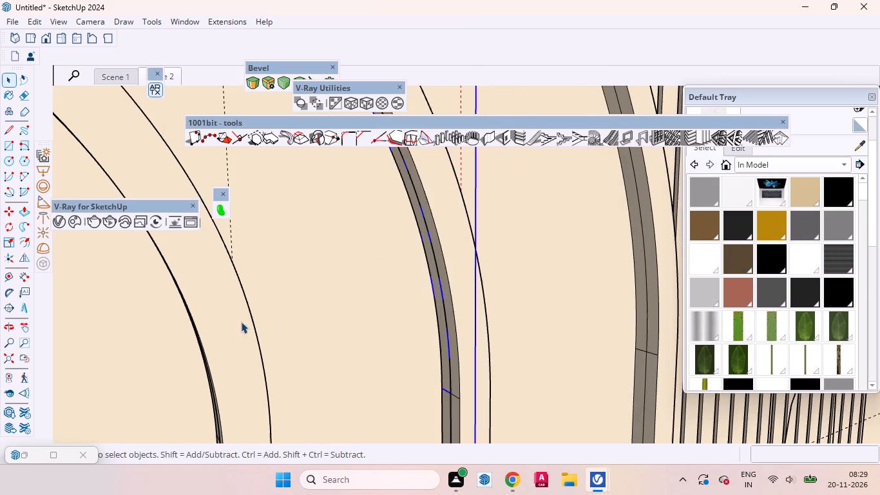
{"action": "scroll", "coordinate": [241, 322], "scroll_direction": "down", "scroll_amount": 2}
{"action": "scroll", "coordinate": [227, 326], "scroll_direction": "up", "scroll_amount": 1}
{"action": "scroll", "coordinate": [227, 326], "scroll_direction": "down", "scroll_amount": 4}
{"action": "scroll", "coordinate": [521, 298], "scroll_direction": "up", "scroll_amount": 9}
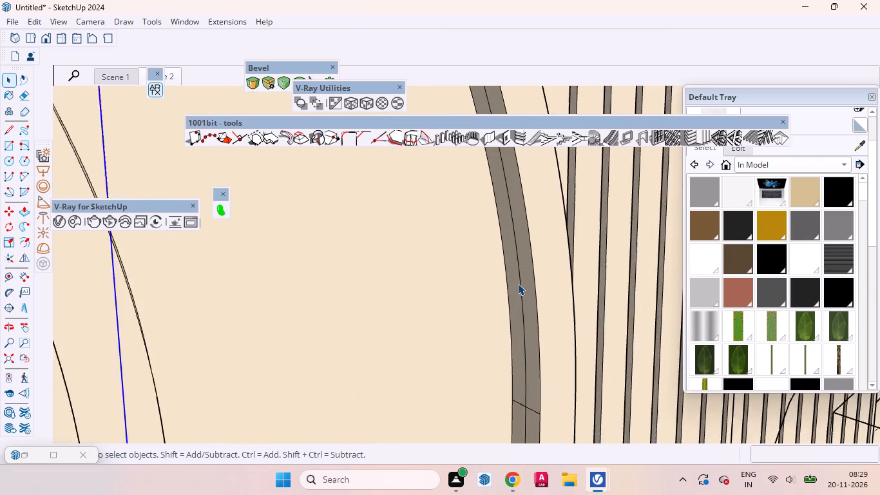
{"action": "scroll", "coordinate": [518, 284], "scroll_direction": "up", "scroll_amount": 3}
{"action": "left_click", "coordinate": [518, 278]}
{"action": "double_click", "coordinate": [517, 276]}
{"action": "scroll", "coordinate": [502, 252], "scroll_direction": "down", "scroll_amount": 4}
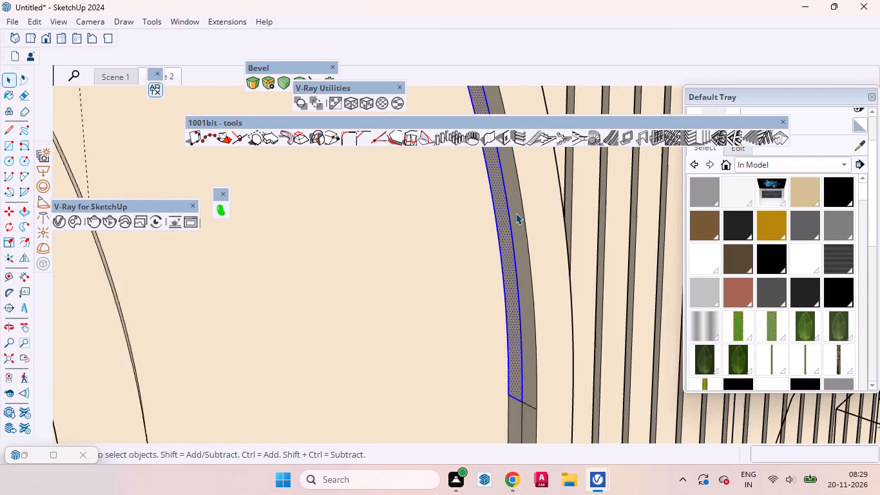
{"action": "scroll", "coordinate": [515, 213], "scroll_direction": "down", "scroll_amount": 5}
{"action": "scroll", "coordinate": [515, 349], "scroll_direction": "up", "scroll_amount": 6}
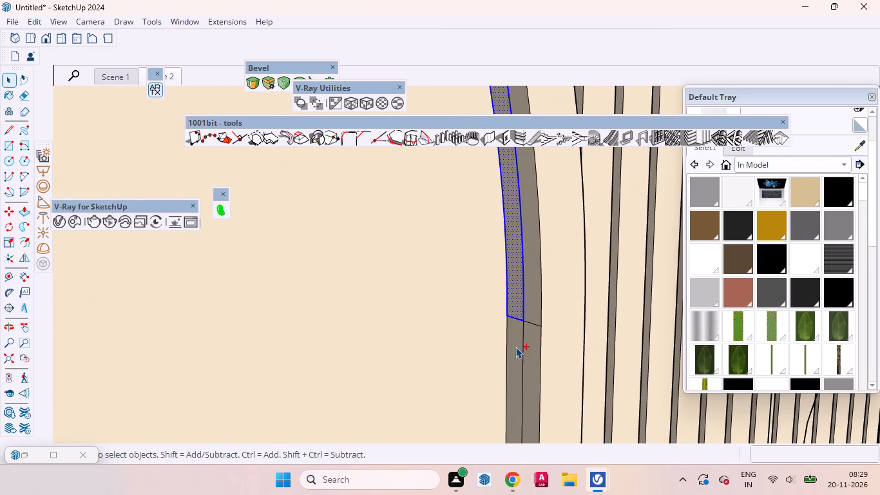
{"action": "double_click", "coordinate": [515, 347], "text": "ctrl"}
{"action": "right_click", "coordinate": [515, 347]}
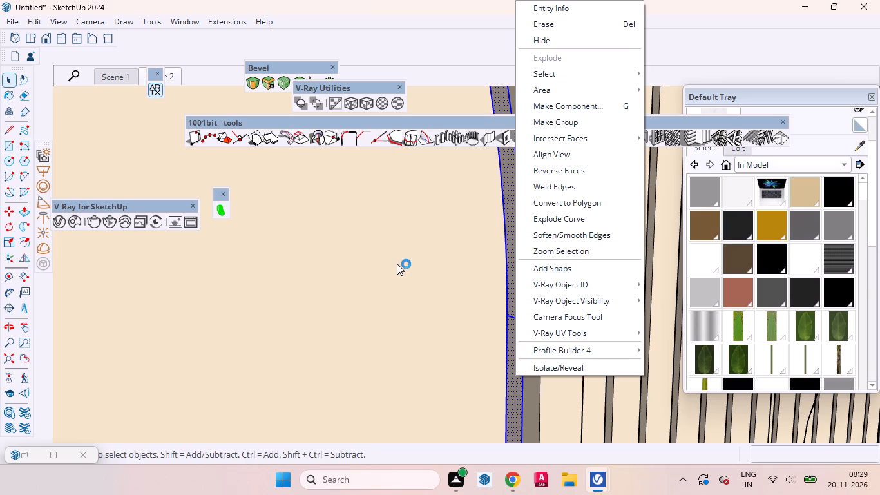
{"action": "left_click", "coordinate": [542, 117]}
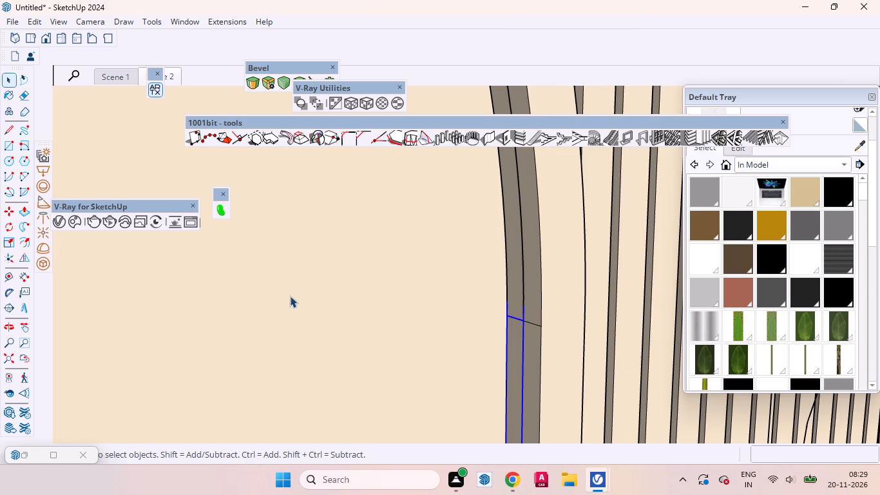
{"action": "left_click", "coordinate": [45, 266]}
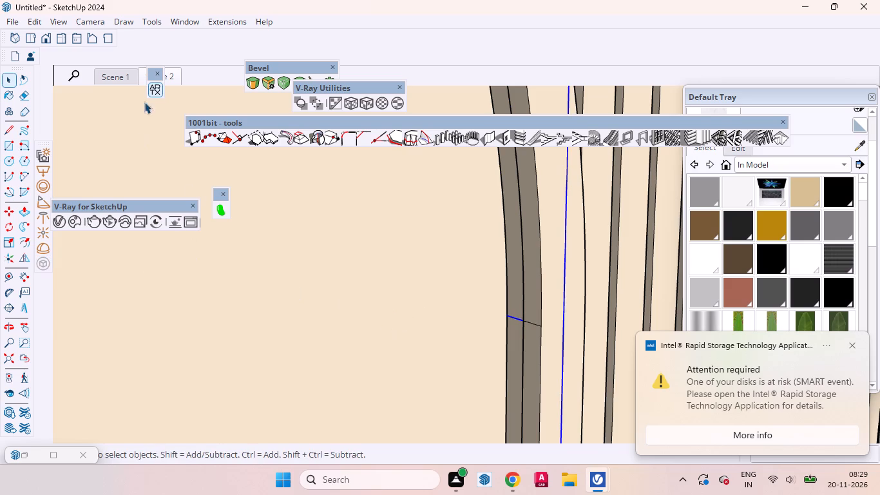
Clear the selection, restore the Scene 2 camera view of the office and start a V-Ray interactive render.
{"action": "left_click", "coordinate": [142, 74]}
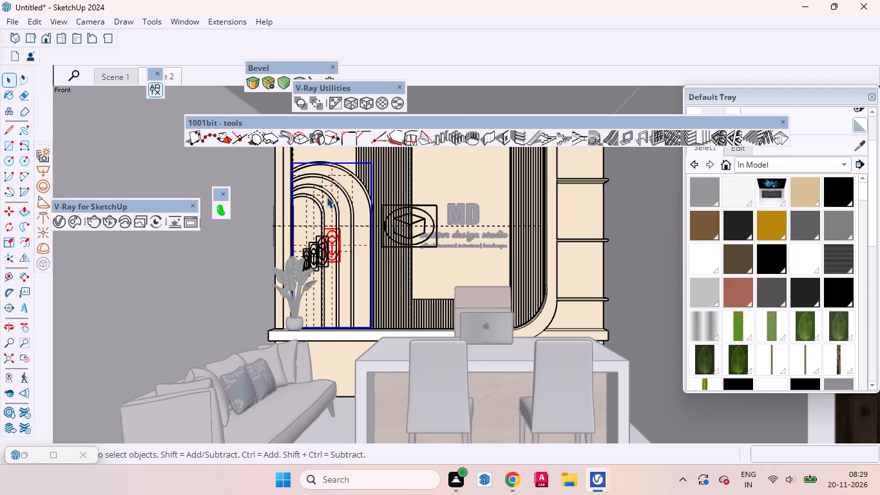
{"action": "scroll", "coordinate": [354, 154], "scroll_direction": "up", "scroll_amount": 5}
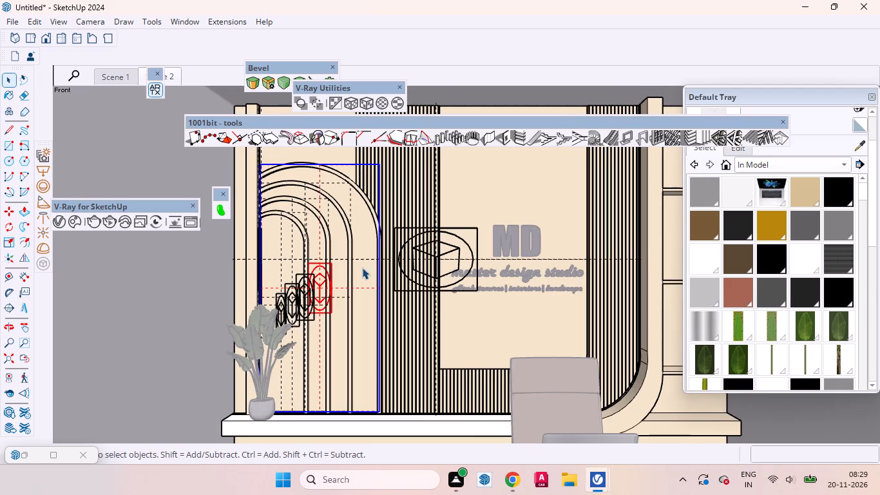
{"action": "scroll", "coordinate": [242, 335], "scroll_direction": "up", "scroll_amount": 1}
{"action": "scroll", "coordinate": [296, 316], "scroll_direction": "up", "scroll_amount": 1}
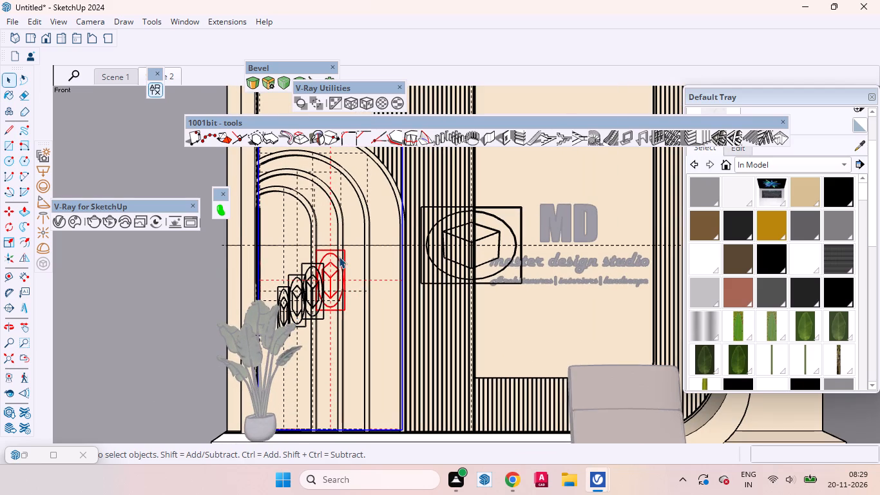
{"action": "scroll", "coordinate": [322, 253], "scroll_direction": "down", "scroll_amount": 7}
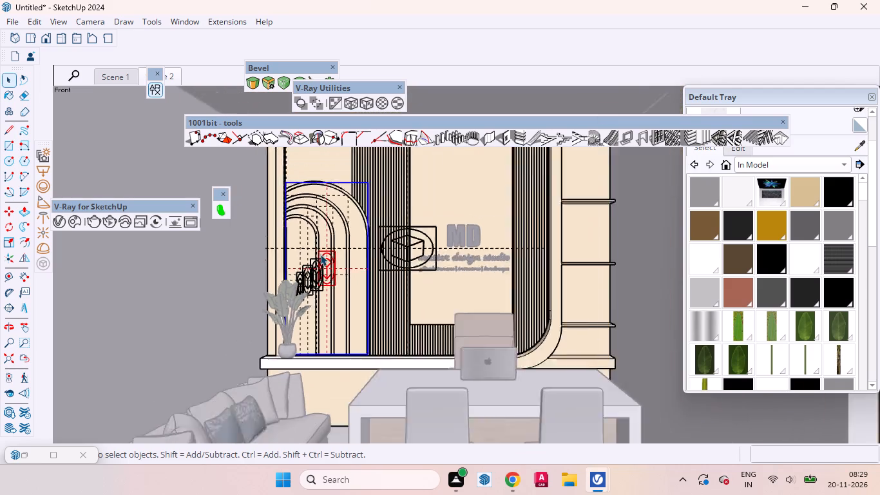
{"action": "scroll", "coordinate": [320, 254], "scroll_direction": "down", "scroll_amount": 8}
{"action": "double_click", "coordinate": [157, 320]}
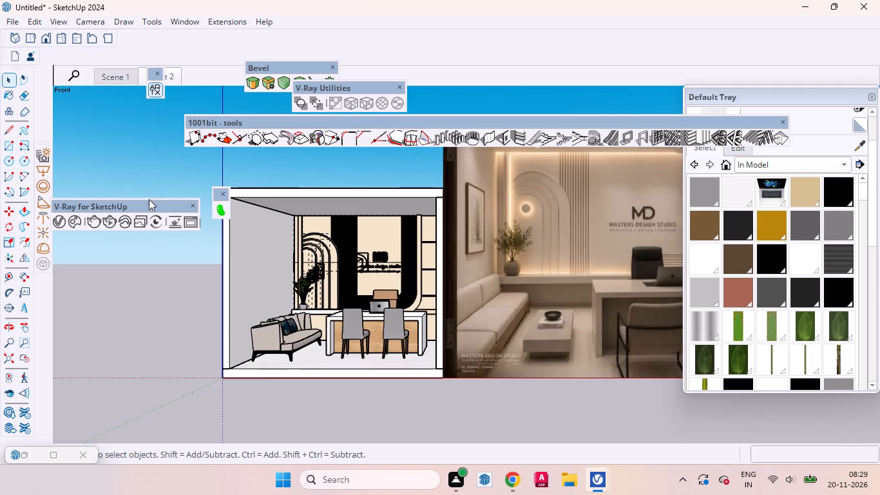
{"action": "left_click", "coordinate": [173, 72]}
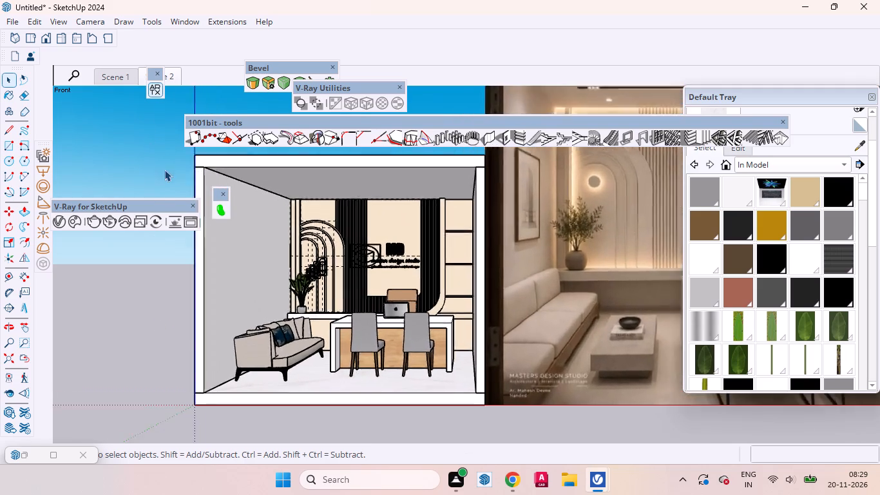
{"action": "left_click", "coordinate": [108, 222]}
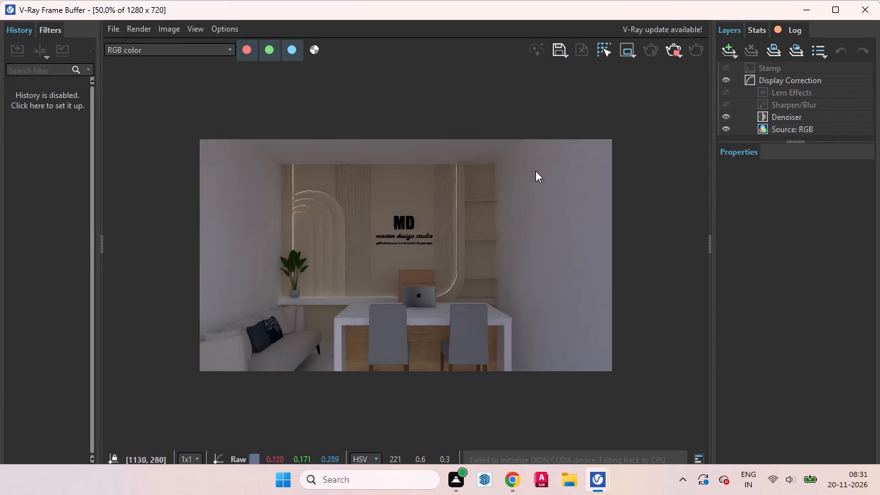
Examine the glow of the arched panel's mesh lights and the back wall in the render, then minimize the frame buffer.
{"action": "scroll", "coordinate": [305, 211], "scroll_direction": "up", "scroll_amount": 1}
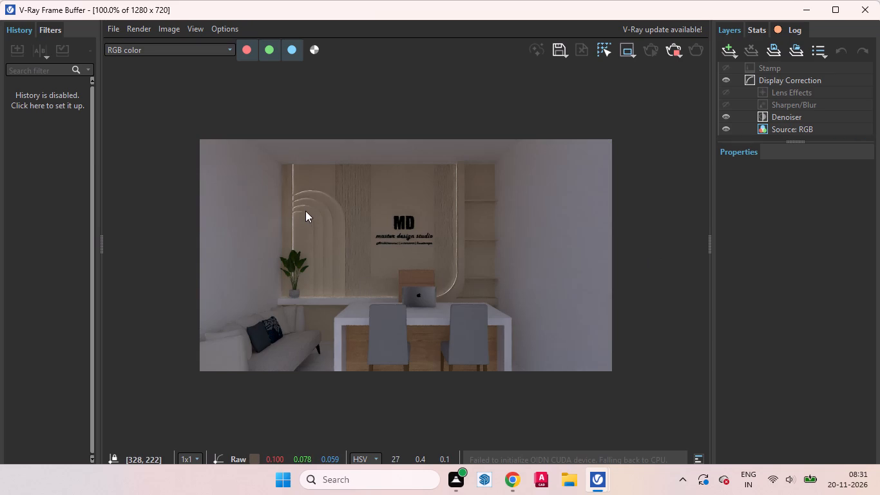
{"action": "scroll", "coordinate": [305, 211], "scroll_direction": "up", "scroll_amount": 1}
{"action": "scroll", "coordinate": [305, 211], "scroll_direction": "down", "scroll_amount": 2}
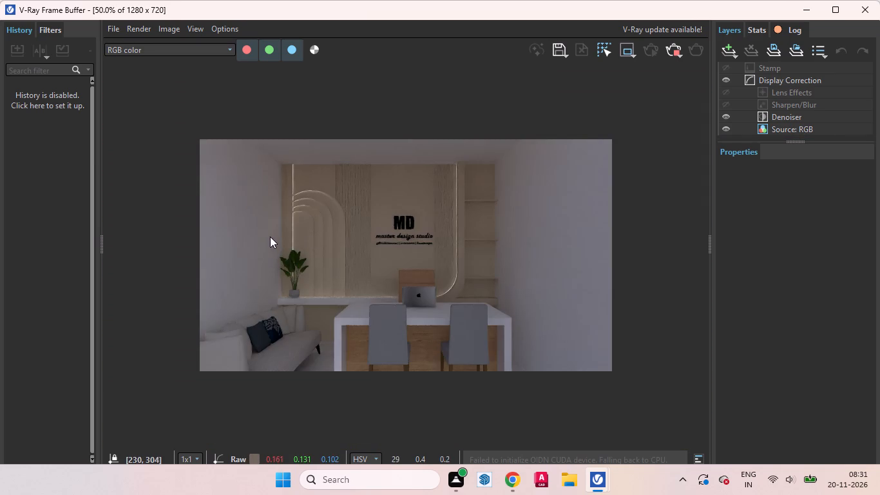
{"action": "scroll", "coordinate": [268, 236], "scroll_direction": "up", "scroll_amount": 1}
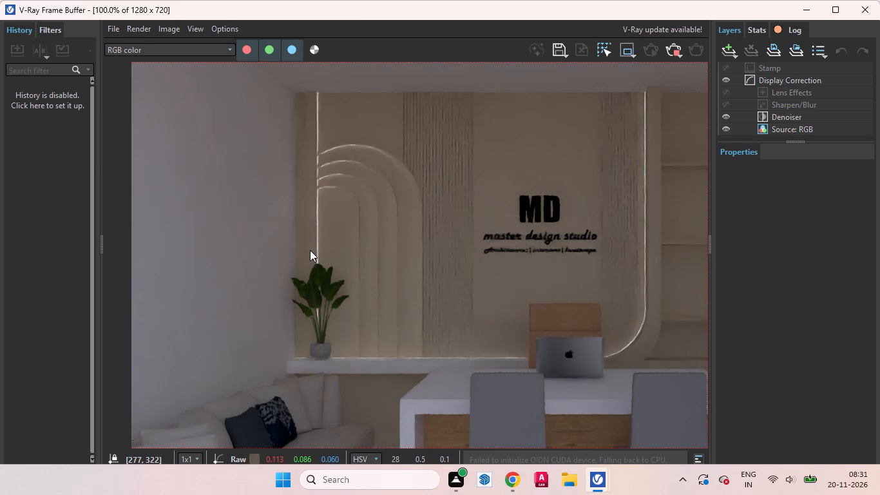
{"action": "scroll", "coordinate": [310, 250], "scroll_direction": "down", "scroll_amount": 1}
{"action": "scroll", "coordinate": [314, 246], "scroll_direction": "up", "scroll_amount": 1}
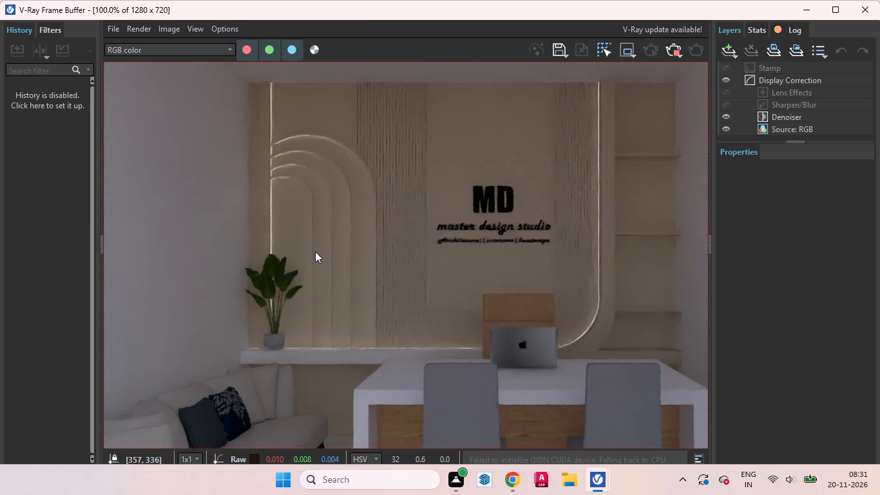
{"action": "scroll", "coordinate": [313, 260], "scroll_direction": "down", "scroll_amount": 1}
{"action": "scroll", "coordinate": [294, 166], "scroll_direction": "up", "scroll_amount": 1}
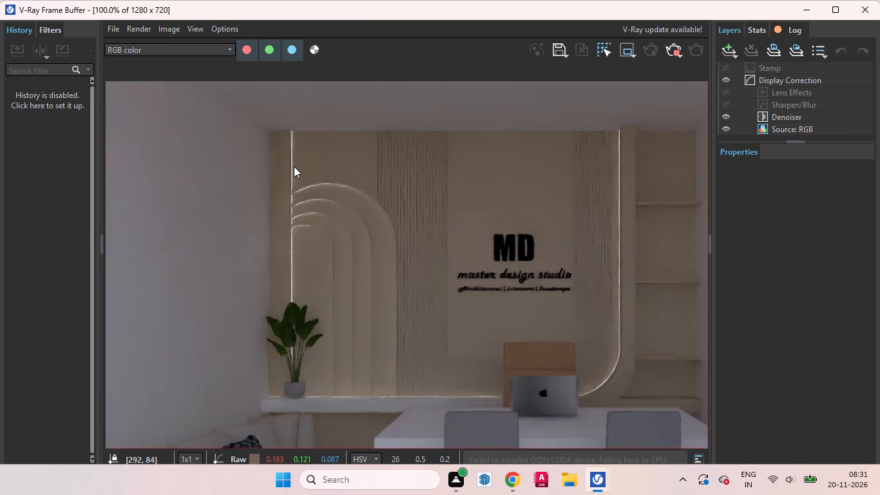
{"action": "scroll", "coordinate": [294, 184], "scroll_direction": "down", "scroll_amount": 1}
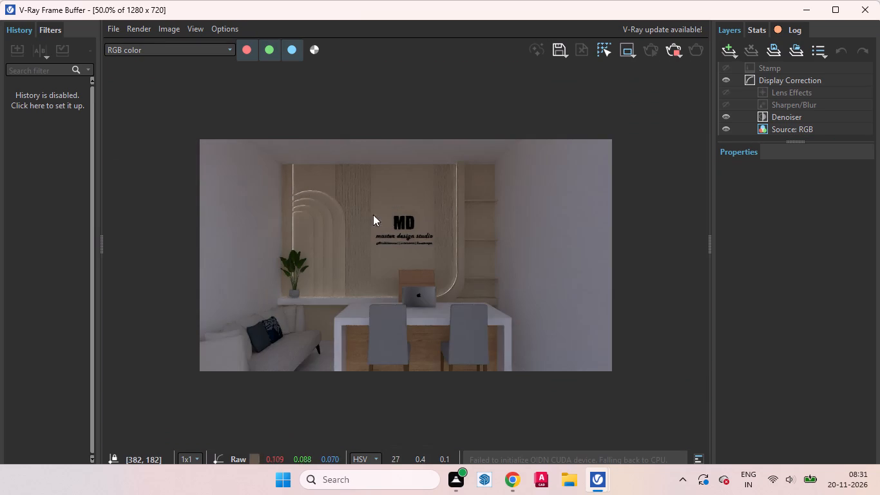
{"action": "scroll", "coordinate": [428, 254], "scroll_direction": "up", "scroll_amount": 1}
{"action": "scroll", "coordinate": [186, 180], "scroll_direction": "up", "scroll_amount": 1}
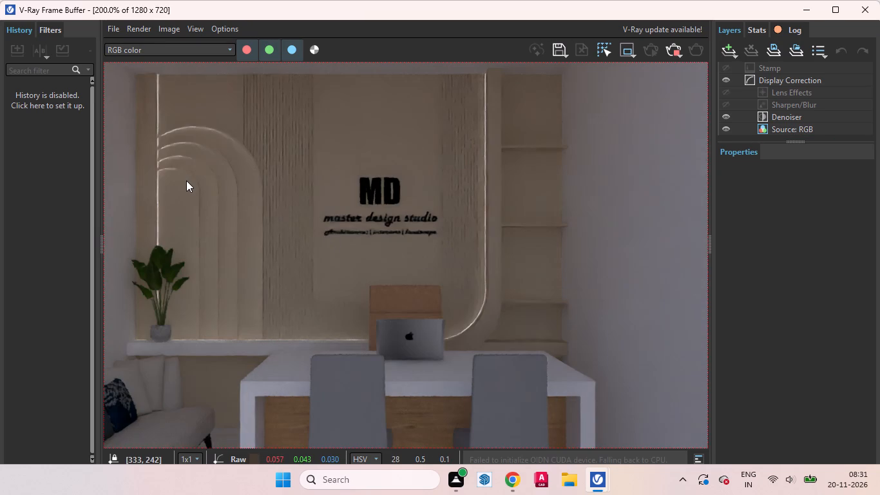
{"action": "scroll", "coordinate": [303, 227], "scroll_direction": "down", "scroll_amount": 1}
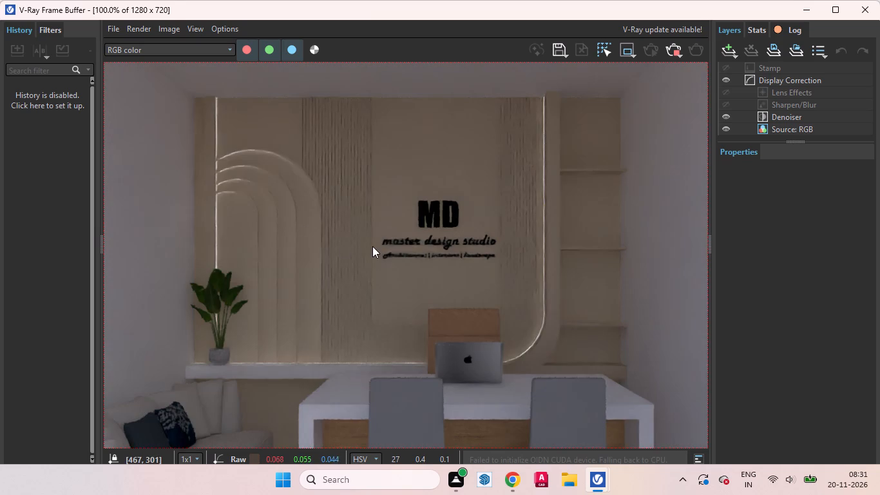
{"action": "scroll", "coordinate": [372, 249], "scroll_direction": "down", "scroll_amount": 1}
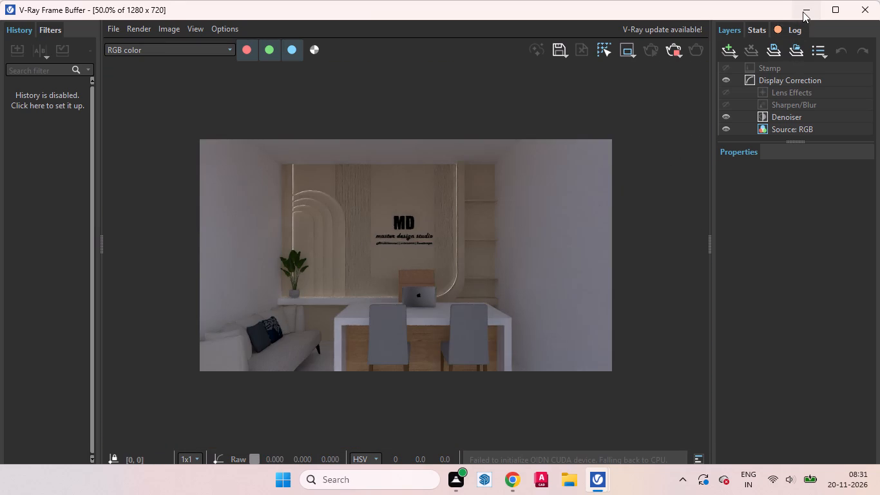
{"action": "left_click", "coordinate": [803, 11]}
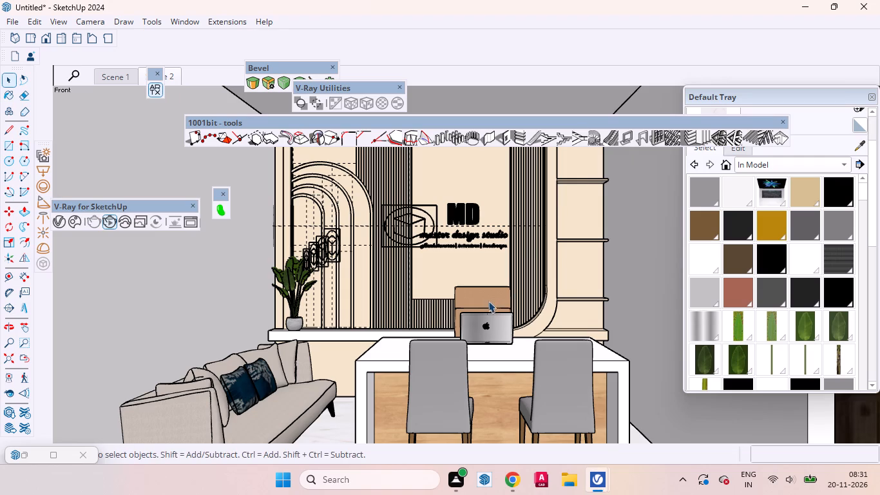
Orbit the office view slightly and reopen the V-Ray frame buffer to watch the interactive render from the new angle.
{"action": "middle_click_drag", "start_coordinate": [420, 284], "coordinate": [423, 282]}
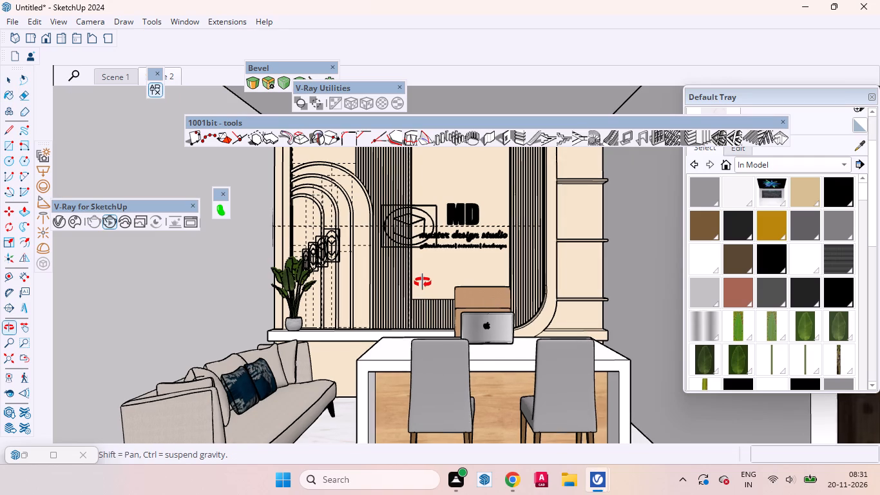
{"action": "middle_click_drag", "start_coordinate": [423, 282], "coordinate": [428, 285]}
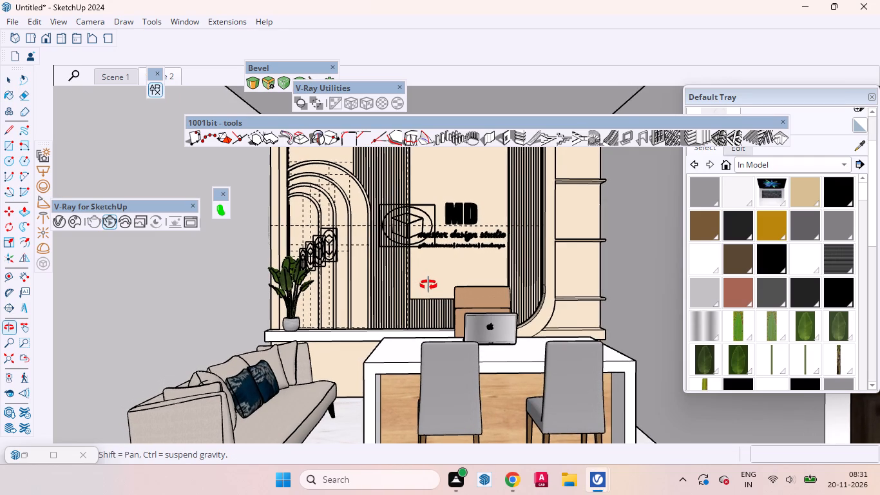
{"action": "middle_click_drag", "start_coordinate": [428, 285], "coordinate": [430, 289]}
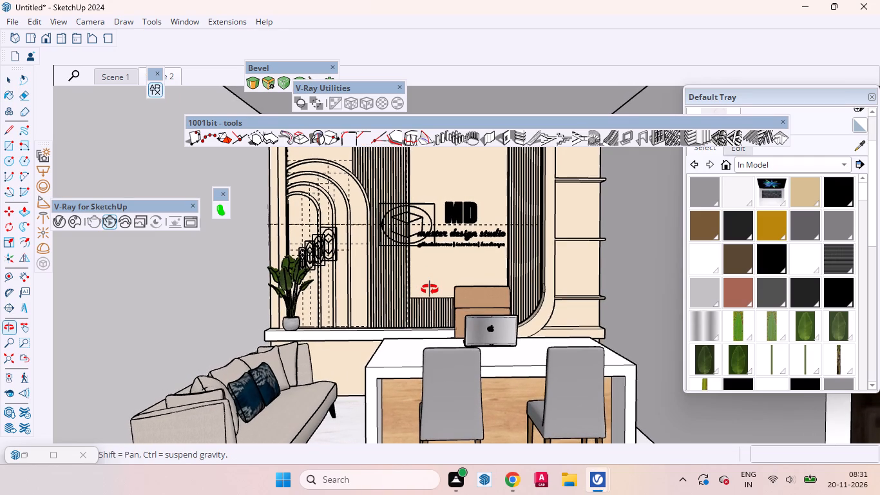
{"action": "middle_click_drag", "start_coordinate": [430, 289], "coordinate": [430, 290]}
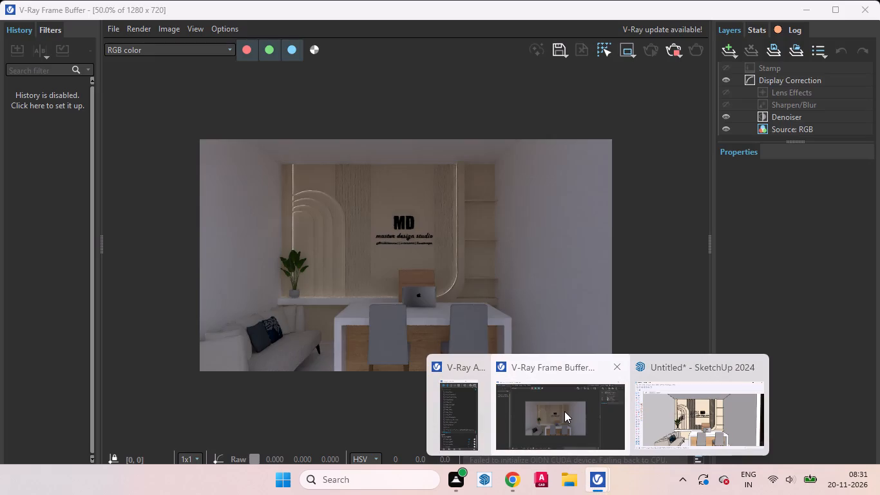
{"action": "left_click", "coordinate": [564, 411]}
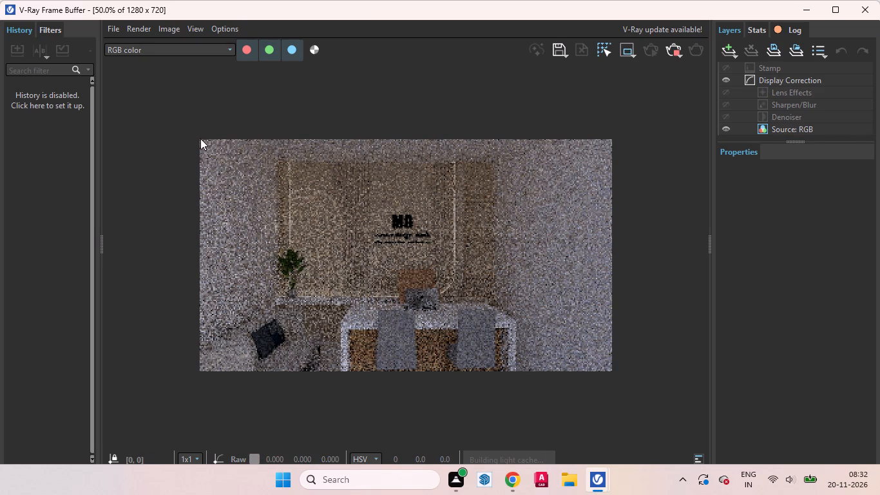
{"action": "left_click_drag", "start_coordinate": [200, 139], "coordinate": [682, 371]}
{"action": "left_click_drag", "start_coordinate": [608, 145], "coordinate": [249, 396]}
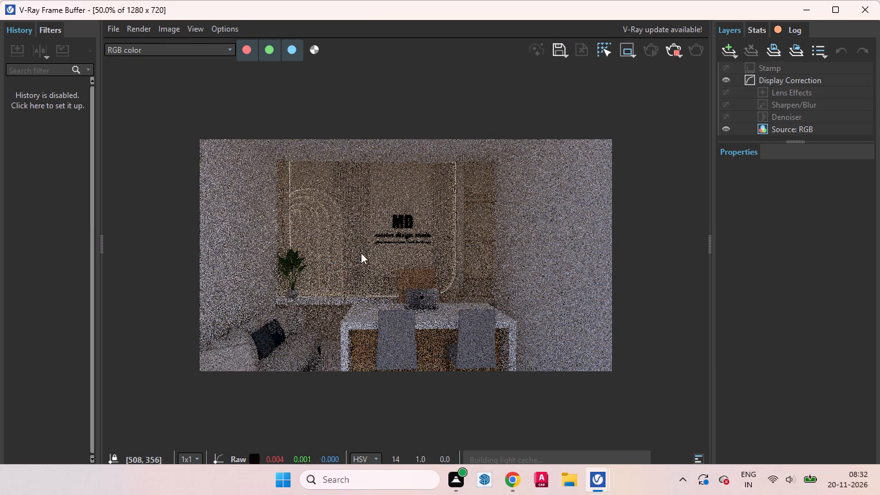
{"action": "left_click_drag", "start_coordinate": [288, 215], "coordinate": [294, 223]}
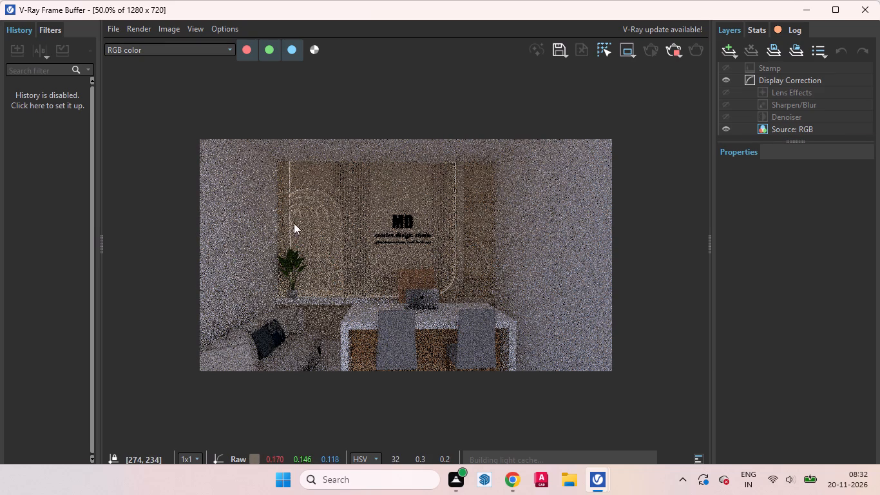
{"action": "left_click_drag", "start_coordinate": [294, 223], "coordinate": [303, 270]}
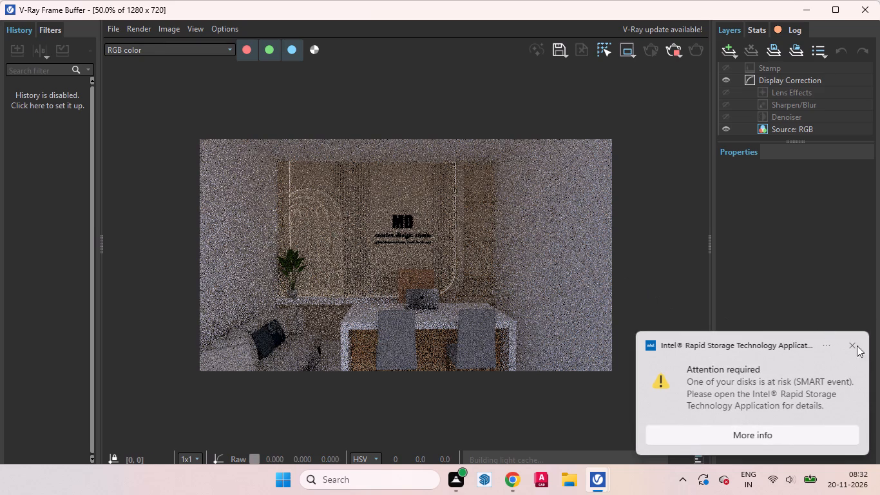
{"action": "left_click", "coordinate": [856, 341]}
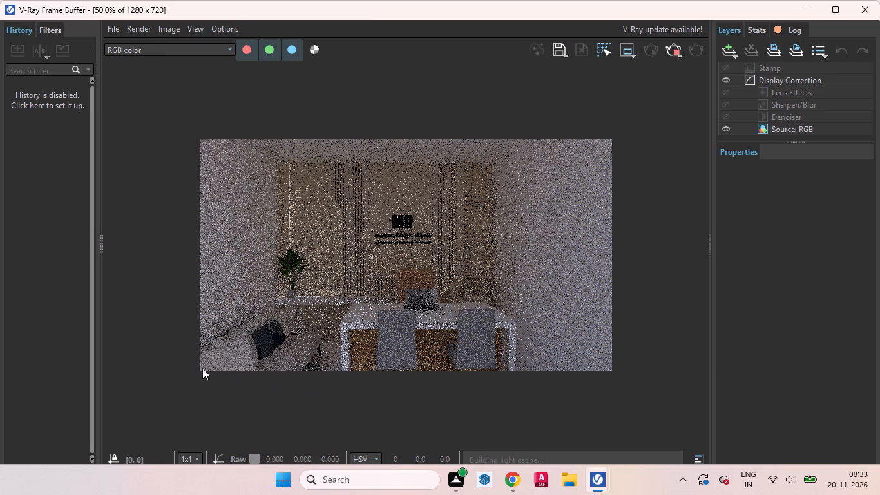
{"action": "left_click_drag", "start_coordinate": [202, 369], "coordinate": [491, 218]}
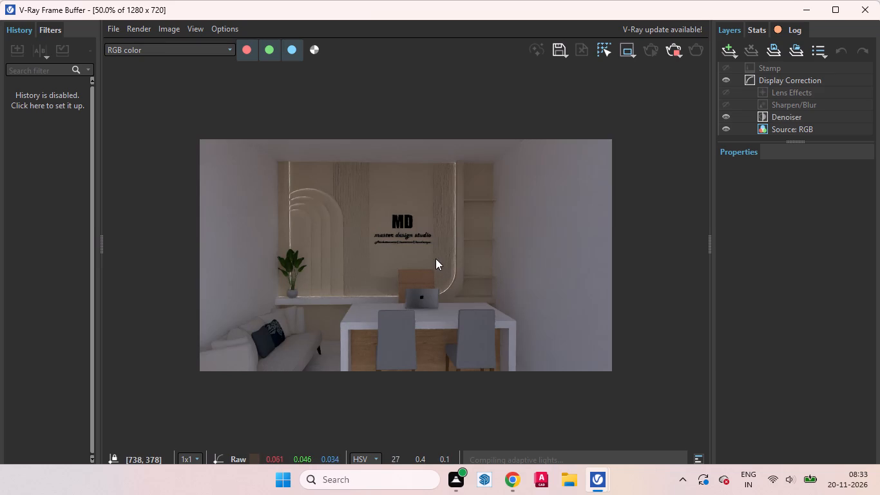
Examine the arched panel, slatted back wall and light strips in the interactive render, then minimize the frame buffer.
{"action": "scroll", "coordinate": [327, 189], "scroll_direction": "up", "scroll_amount": 2}
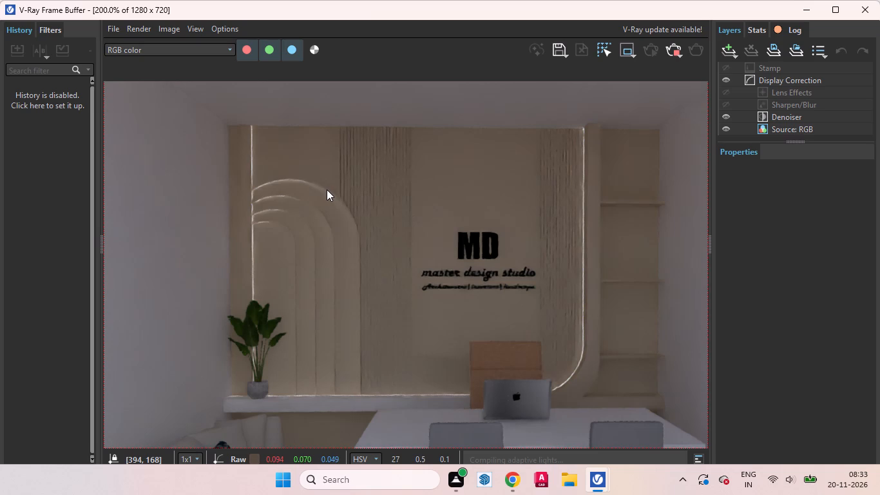
{"action": "scroll", "coordinate": [338, 218], "scroll_direction": "down", "scroll_amount": 1}
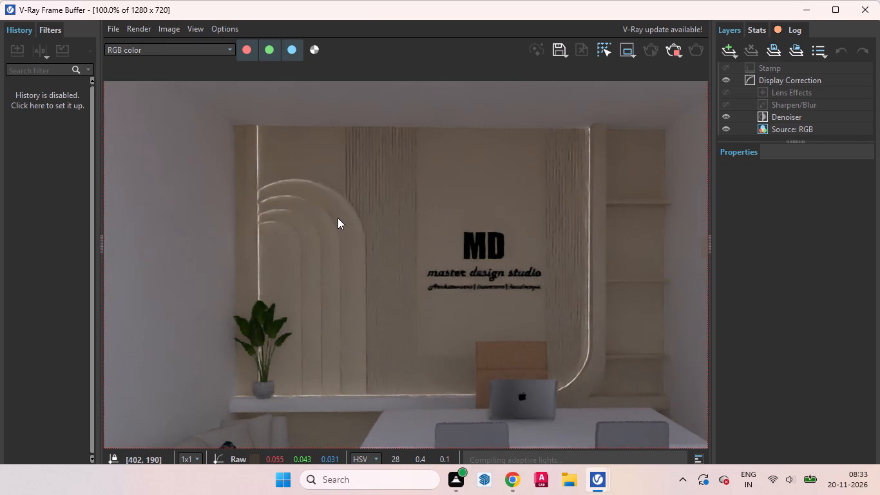
{"action": "scroll", "coordinate": [313, 246], "scroll_direction": "down", "scroll_amount": 1}
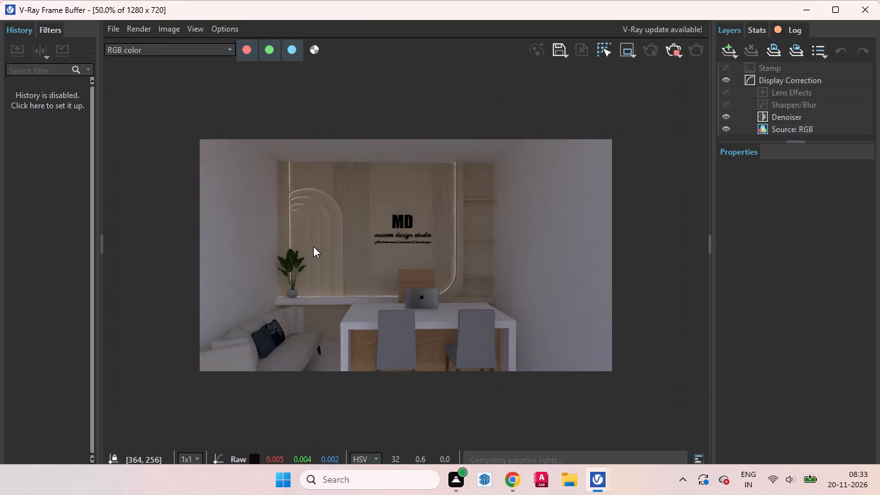
{"action": "scroll", "coordinate": [324, 249], "scroll_direction": "up", "scroll_amount": 1}
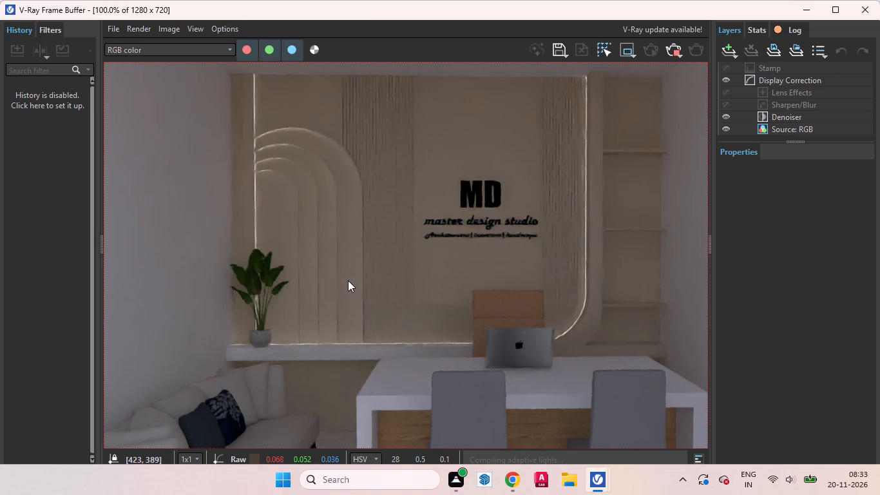
{"action": "scroll", "coordinate": [348, 280], "scroll_direction": "up", "scroll_amount": 1}
{"action": "scroll", "coordinate": [323, 296], "scroll_direction": "down", "scroll_amount": 1}
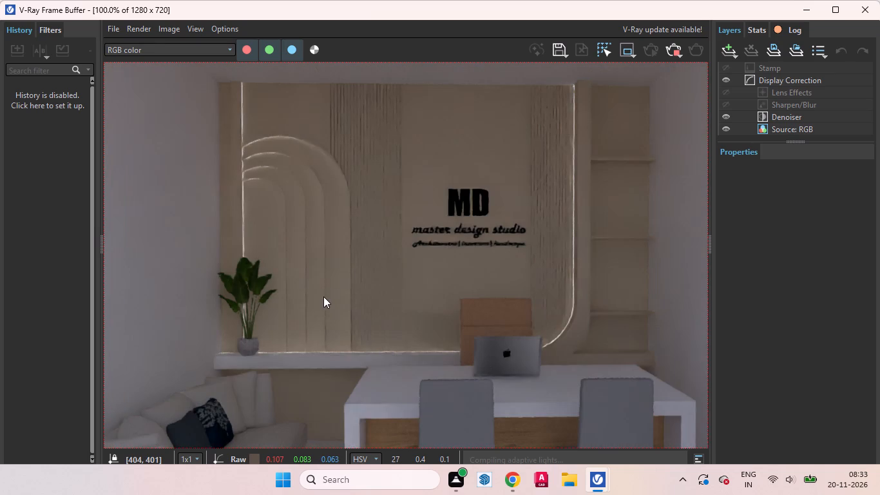
{"action": "scroll", "coordinate": [287, 302], "scroll_direction": "down", "scroll_amount": 1}
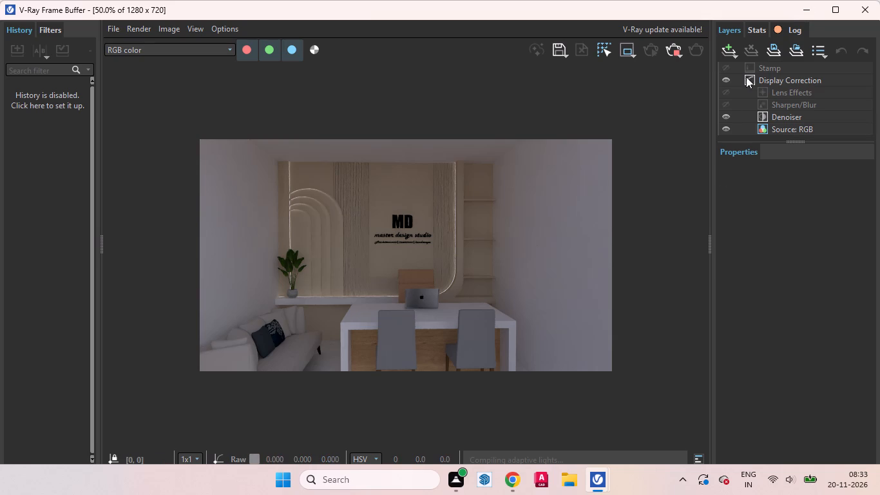
{"action": "left_click", "coordinate": [801, 5]}
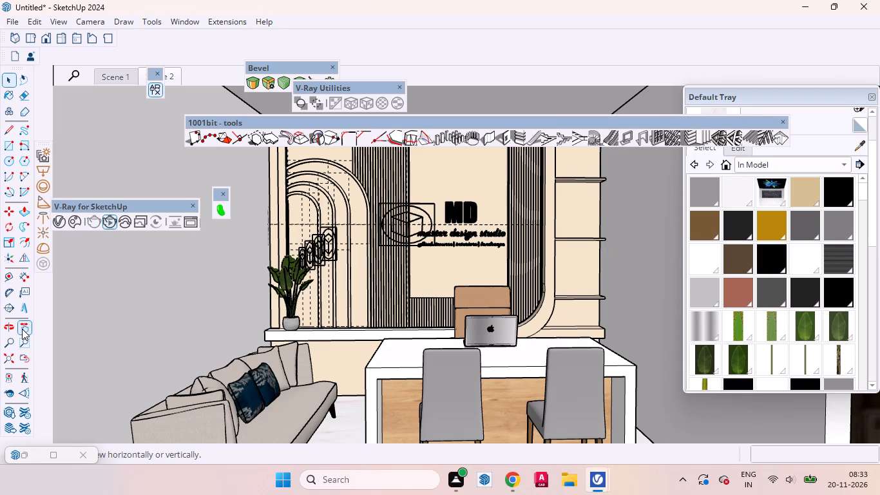
Set the office camera's eye height to 5' with the Look Around tool.
{"action": "left_click", "coordinate": [10, 387]}
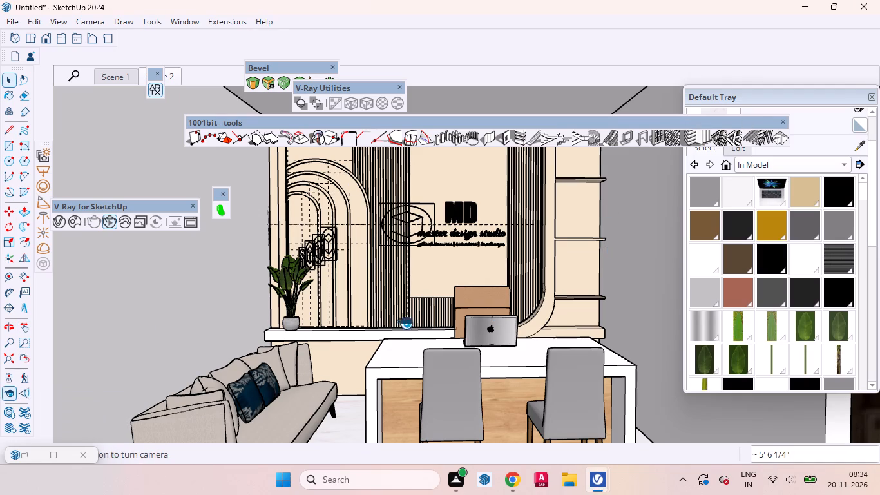
{"action": "type", "text": "5'"}
{"action": "key", "text": "Return"}
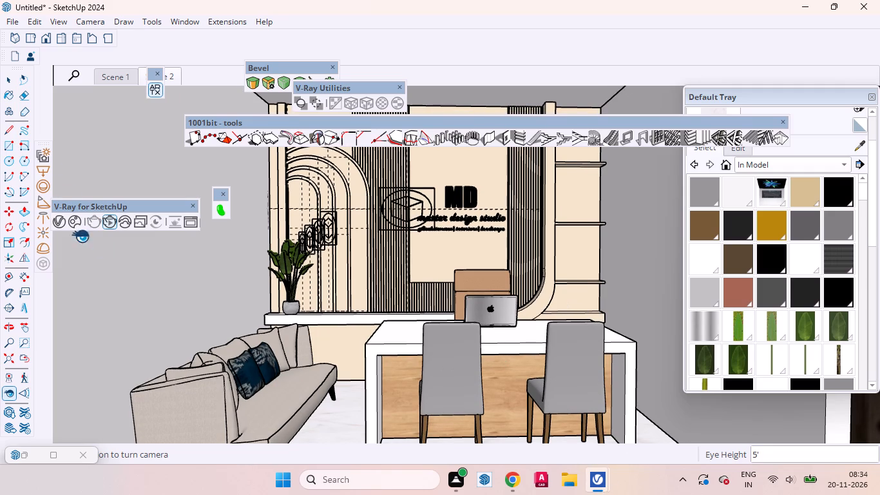
{"action": "left_click", "coordinate": [6, 80]}
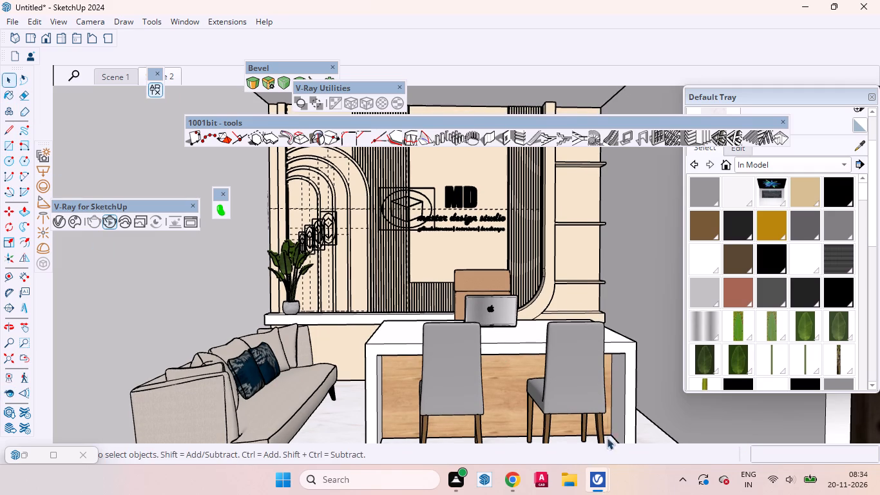
Reopen the V-Ray frame buffer to view the render from the new eye height and dismiss the disk notification.
{"action": "left_click", "coordinate": [578, 418]}
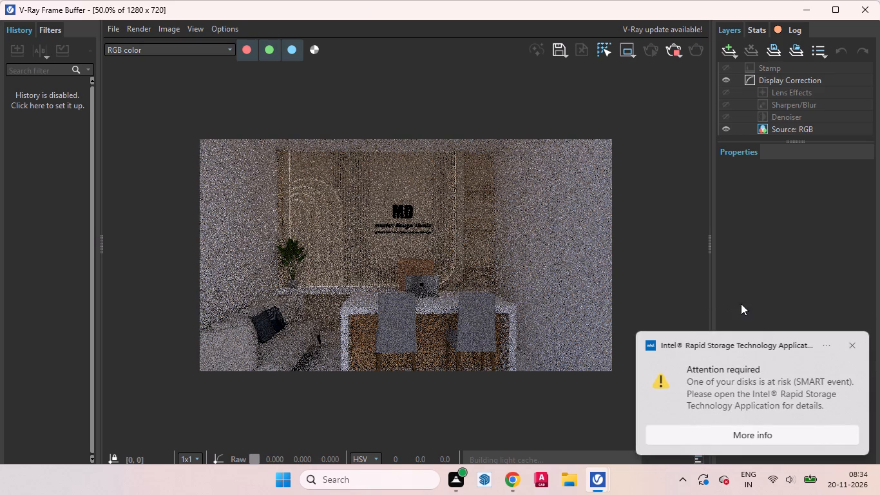
{"action": "left_click", "coordinate": [854, 347]}
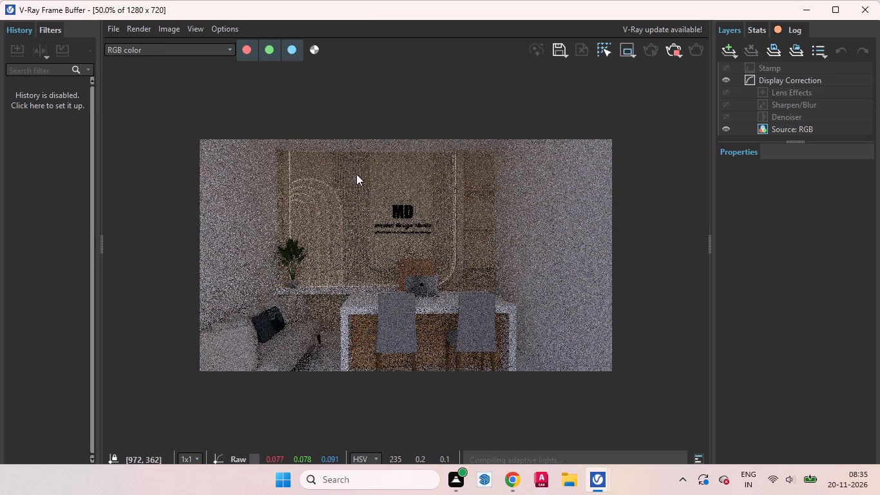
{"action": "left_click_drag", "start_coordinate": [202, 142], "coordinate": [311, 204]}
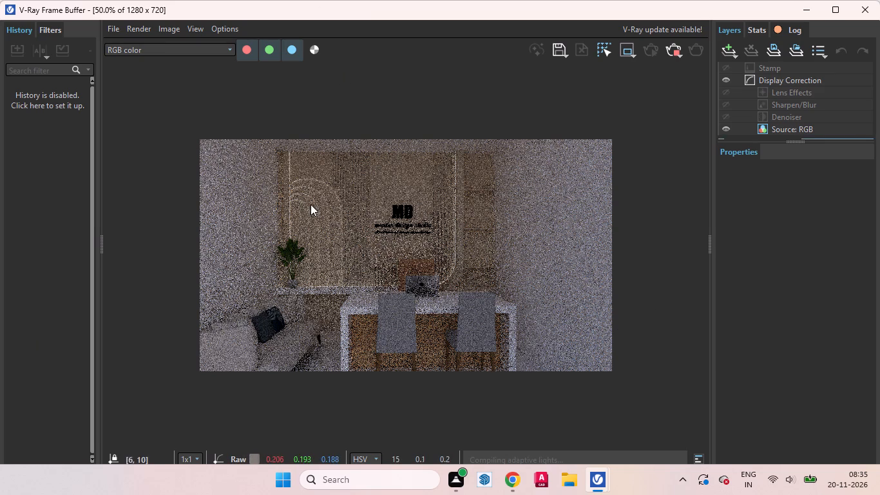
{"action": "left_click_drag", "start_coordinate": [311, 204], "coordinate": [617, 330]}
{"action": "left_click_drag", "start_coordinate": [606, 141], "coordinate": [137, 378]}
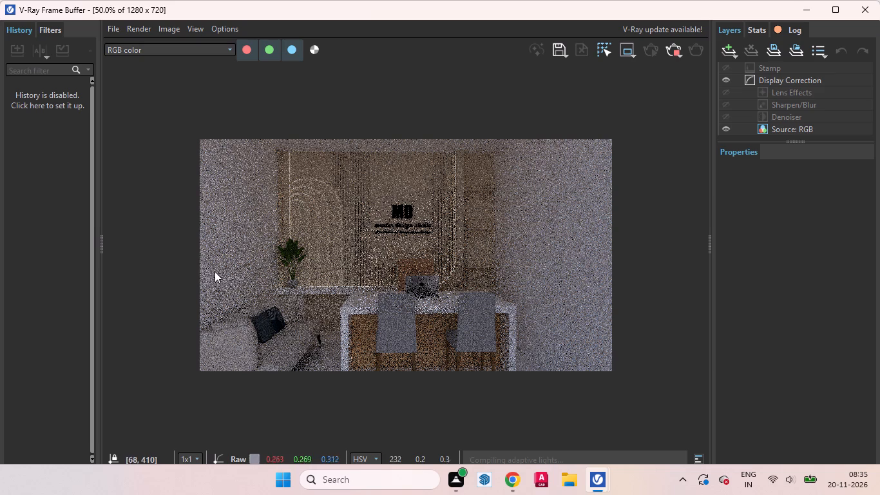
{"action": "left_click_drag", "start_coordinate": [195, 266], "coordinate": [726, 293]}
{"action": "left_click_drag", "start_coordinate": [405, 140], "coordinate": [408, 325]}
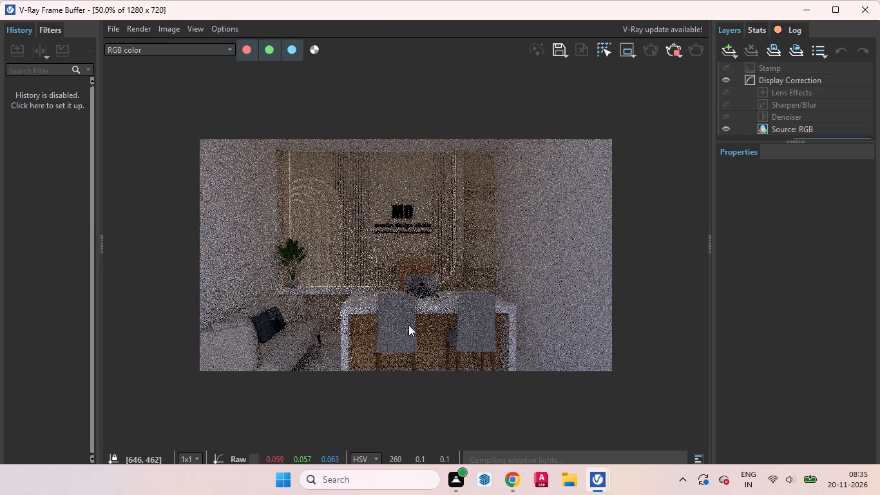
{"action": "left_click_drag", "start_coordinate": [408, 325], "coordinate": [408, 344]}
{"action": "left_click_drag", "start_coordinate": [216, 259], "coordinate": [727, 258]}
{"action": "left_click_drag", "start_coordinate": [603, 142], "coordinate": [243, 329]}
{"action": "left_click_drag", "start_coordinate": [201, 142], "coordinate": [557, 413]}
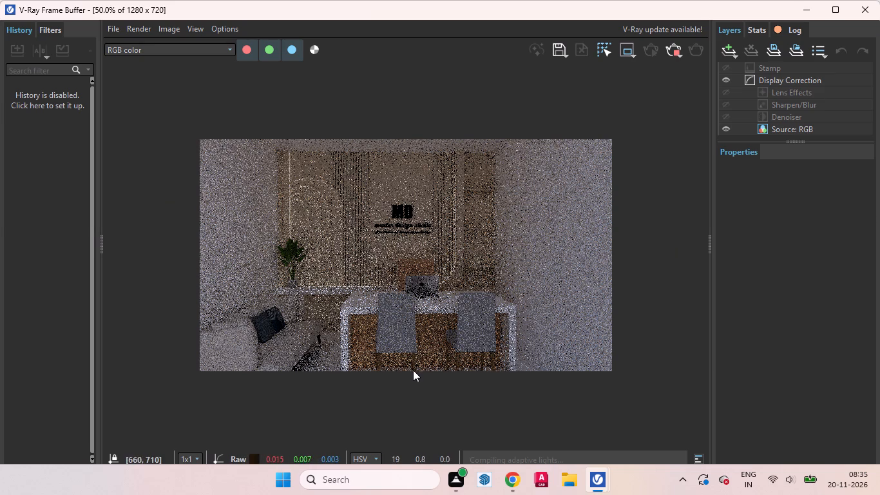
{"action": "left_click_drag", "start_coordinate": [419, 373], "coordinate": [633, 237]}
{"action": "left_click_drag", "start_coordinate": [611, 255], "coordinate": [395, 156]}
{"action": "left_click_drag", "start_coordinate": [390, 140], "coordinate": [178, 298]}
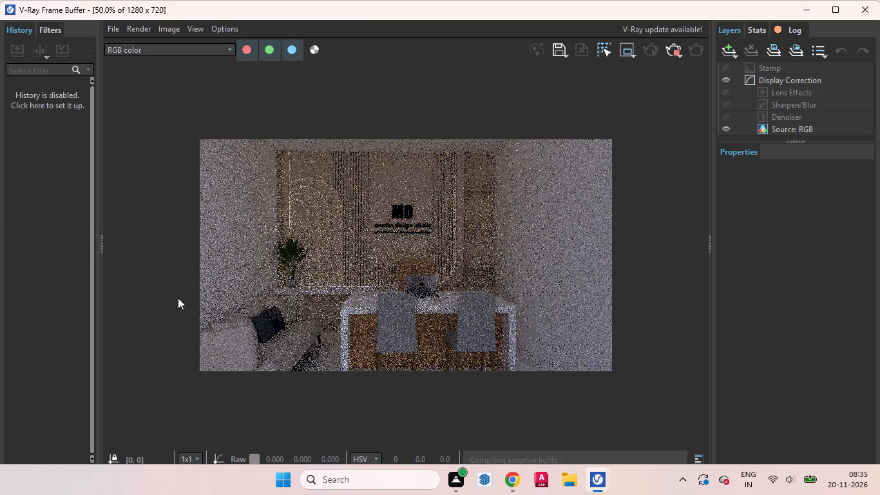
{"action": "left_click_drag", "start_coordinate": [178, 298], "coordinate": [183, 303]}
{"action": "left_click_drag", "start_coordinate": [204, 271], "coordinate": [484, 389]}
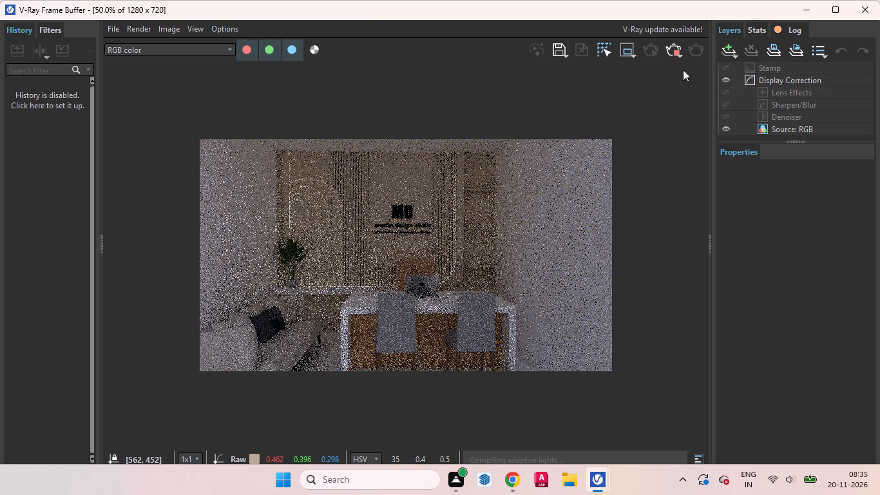
Minimize the frame buffer and update Scene 2 with the current camera view.
{"action": "left_click", "coordinate": [801, 8]}
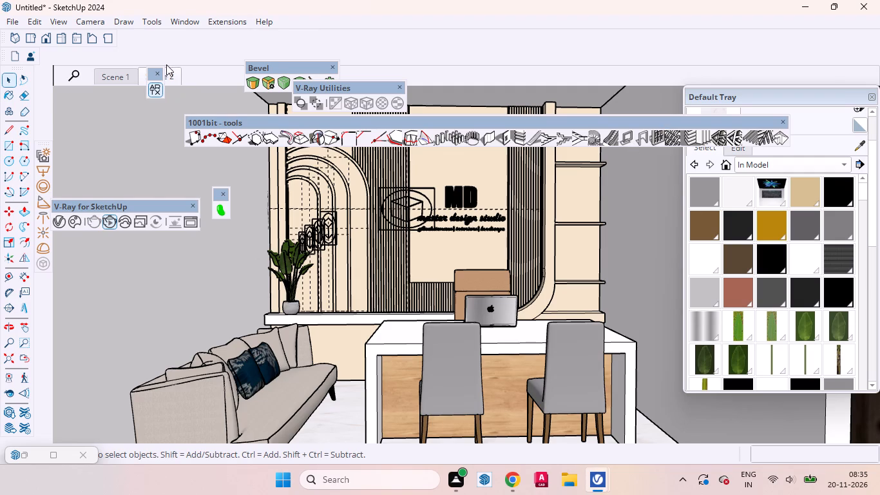
{"action": "right_click", "coordinate": [172, 73]}
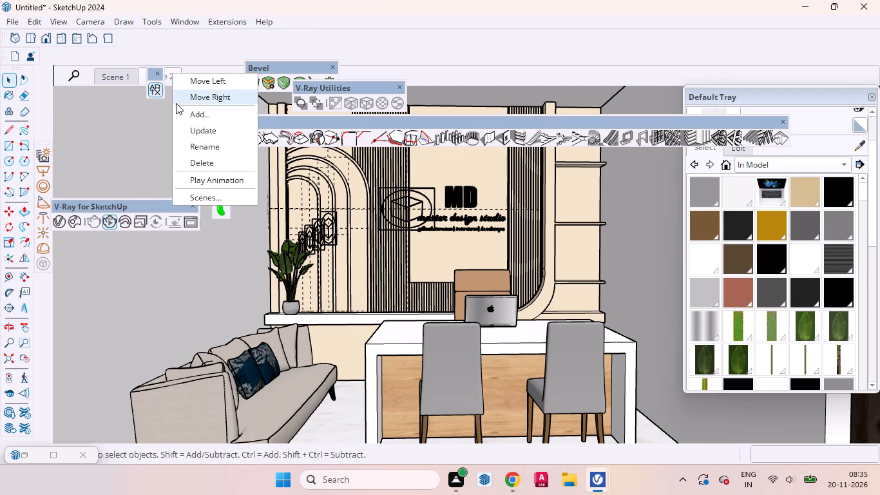
{"action": "left_click", "coordinate": [206, 134]}
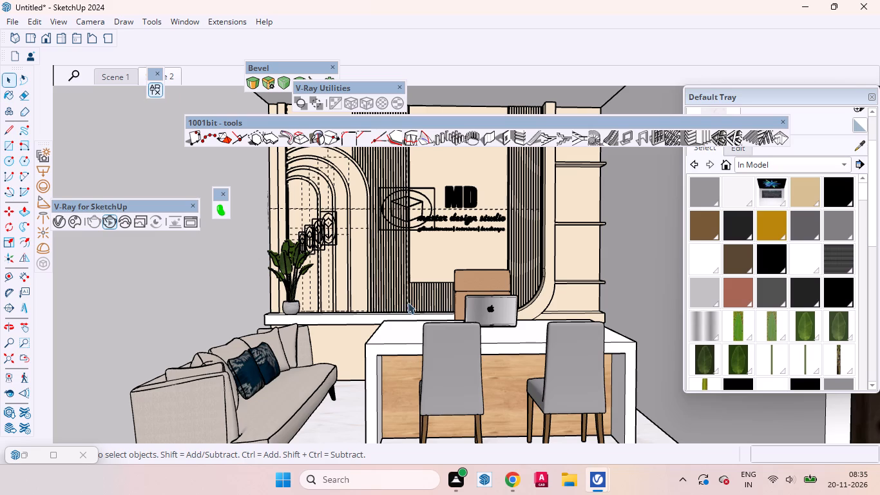
Examine the office model from outside beside the reference image, comparing the ceiling and back wall.
{"action": "scroll", "coordinate": [400, 305], "scroll_direction": "down", "scroll_amount": 6}
{"action": "scroll", "coordinate": [313, 296], "scroll_direction": "down", "scroll_amount": 9}
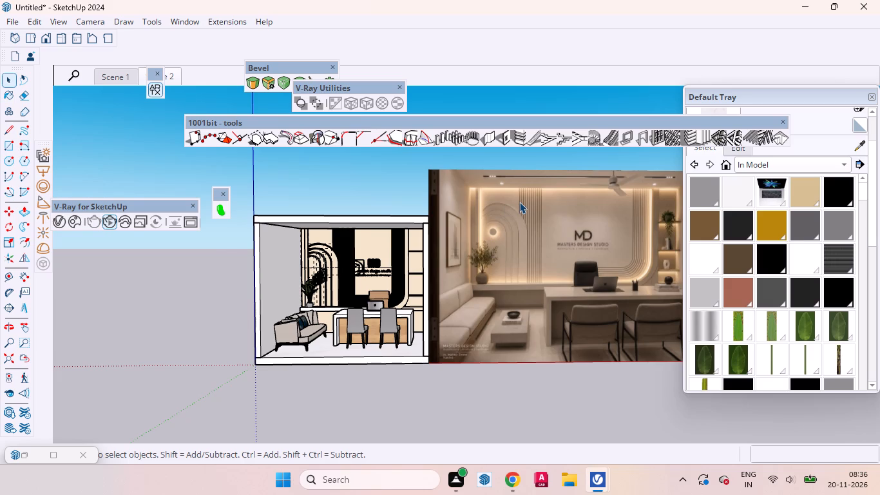
{"action": "scroll", "coordinate": [519, 202], "scroll_direction": "up", "scroll_amount": 2}
{"action": "scroll", "coordinate": [514, 208], "scroll_direction": "down", "scroll_amount": 2}
{"action": "scroll", "coordinate": [301, 244], "scroll_direction": "up", "scroll_amount": 2}
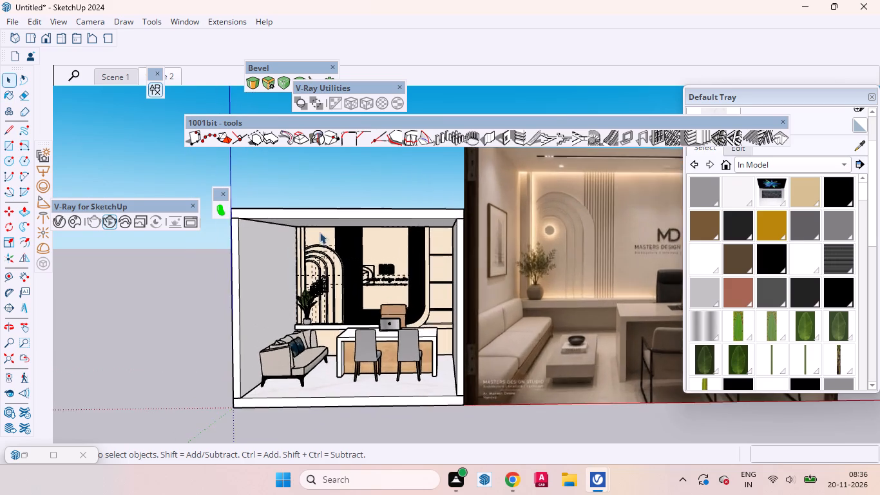
{"action": "scroll", "coordinate": [326, 226], "scroll_direction": "up", "scroll_amount": 3}
{"action": "scroll", "coordinate": [312, 227], "scroll_direction": "down", "scroll_amount": 3}
{"action": "middle_click_drag", "start_coordinate": [344, 229], "coordinate": [433, 249]}
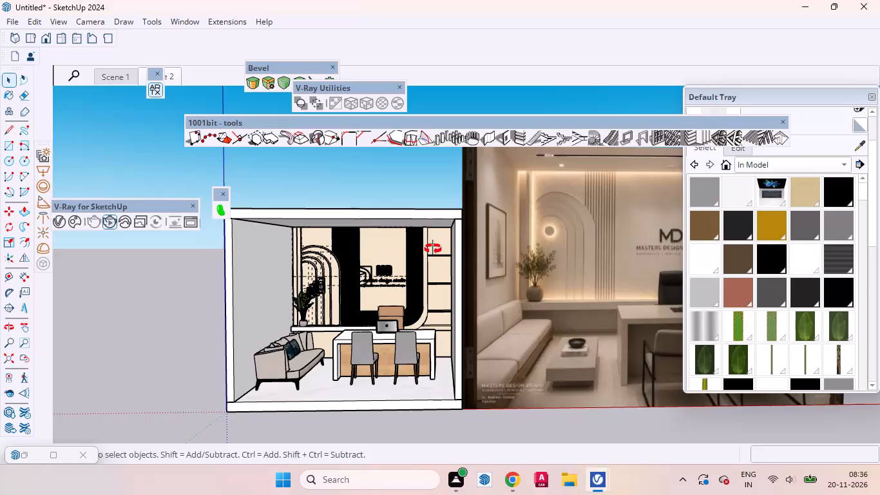
{"action": "middle_click_drag", "start_coordinate": [433, 249], "coordinate": [446, 249]}
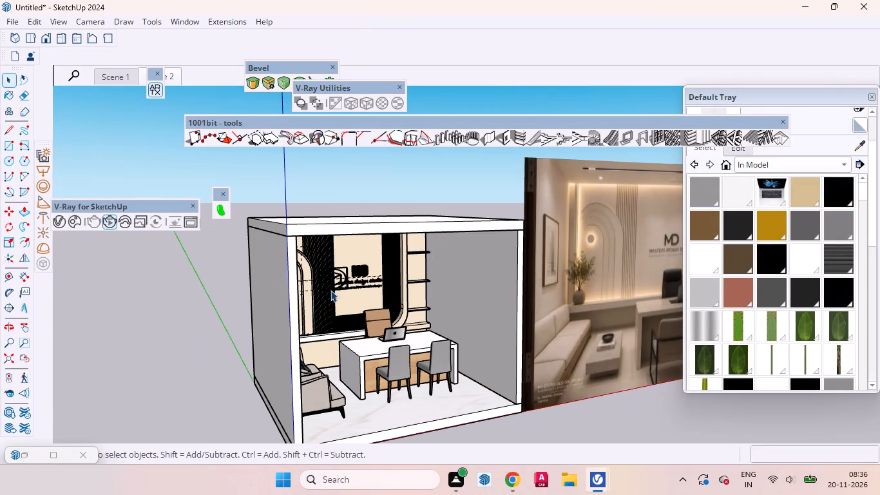
{"action": "scroll", "coordinate": [321, 284], "scroll_direction": "down", "scroll_amount": 4}
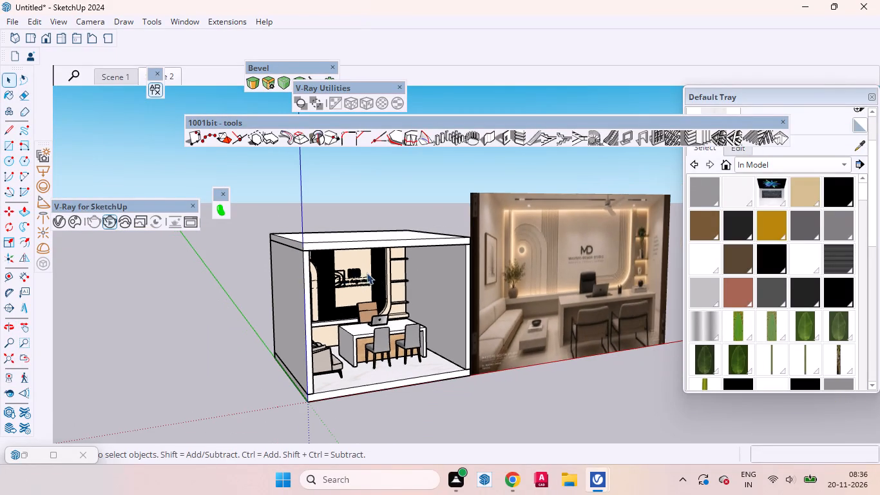
{"action": "middle_click_drag", "start_coordinate": [361, 271], "coordinate": [279, 222]}
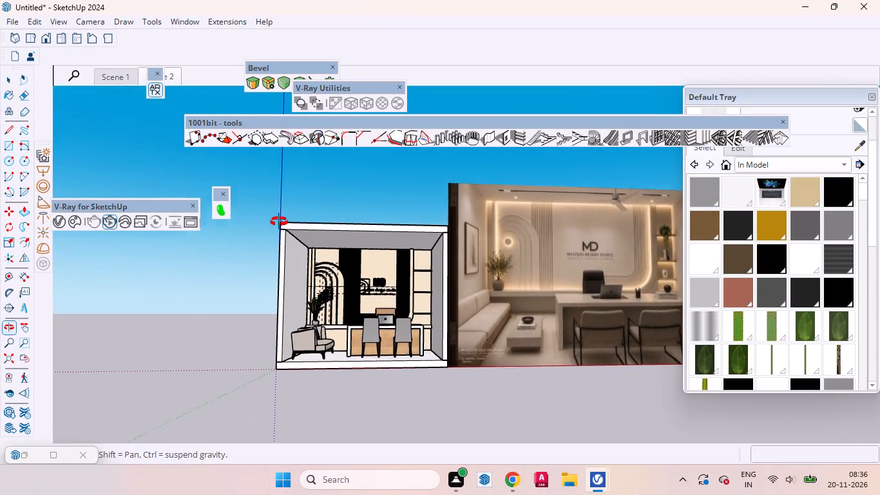
{"action": "middle_click_drag", "start_coordinate": [279, 222], "coordinate": [276, 217]}
{"action": "scroll", "coordinate": [327, 237], "scroll_direction": "up", "scroll_amount": 5}
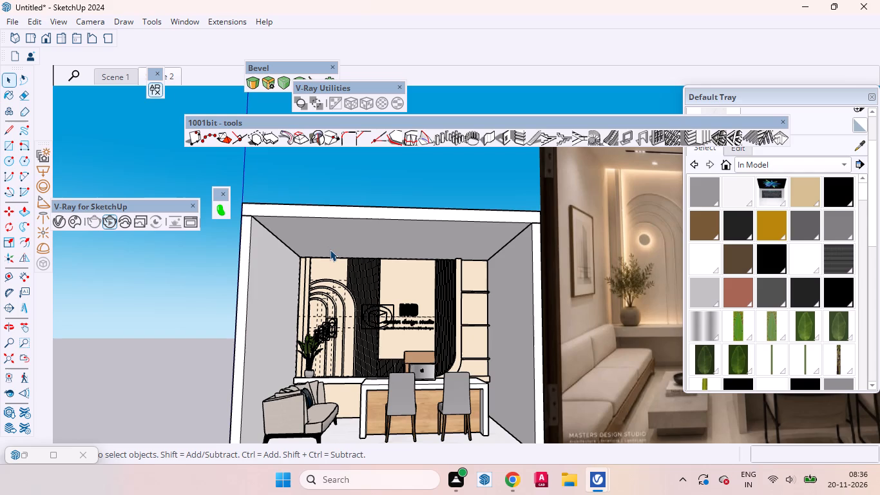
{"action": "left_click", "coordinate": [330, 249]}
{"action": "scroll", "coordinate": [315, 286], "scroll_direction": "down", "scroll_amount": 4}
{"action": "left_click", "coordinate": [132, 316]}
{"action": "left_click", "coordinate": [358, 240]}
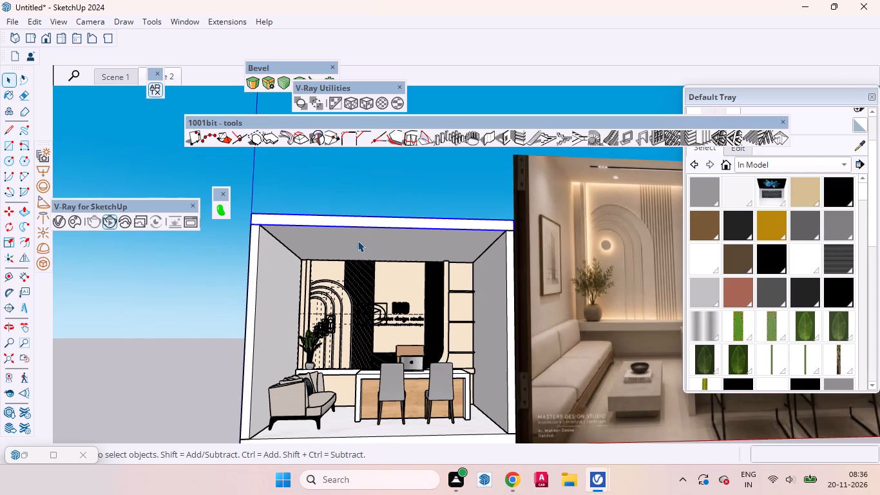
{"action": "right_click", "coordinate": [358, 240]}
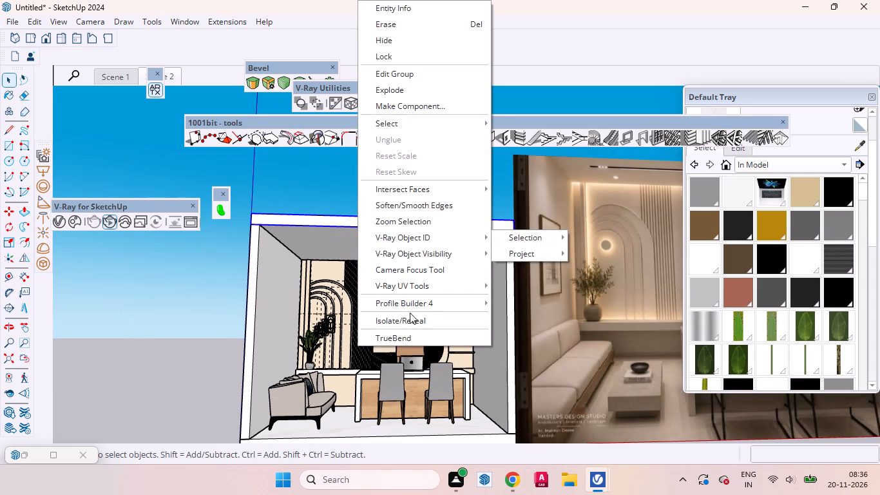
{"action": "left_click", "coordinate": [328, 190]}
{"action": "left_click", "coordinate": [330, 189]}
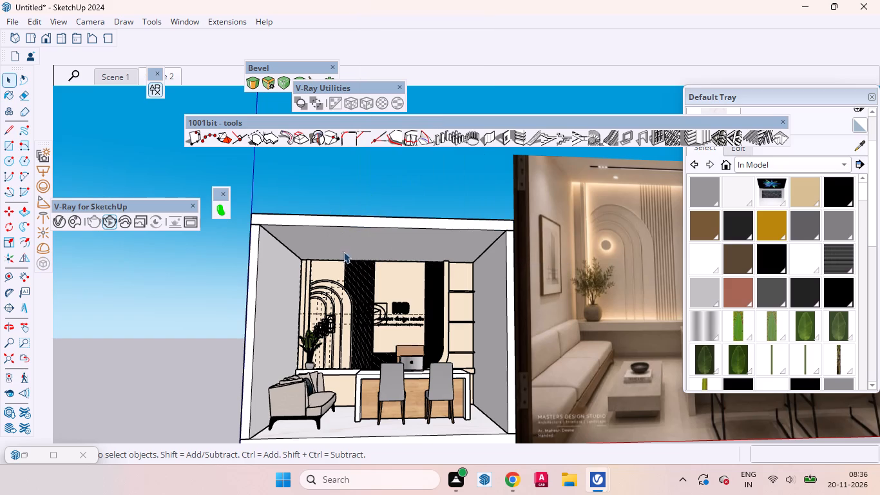
Open the ceiling slab group and place a guide 1" out from the fluted panel's top edge, parallel to the back wall.
{"action": "triple_click", "coordinate": [345, 244]}
{"action": "scroll", "coordinate": [372, 251], "scroll_direction": "up", "scroll_amount": 10}
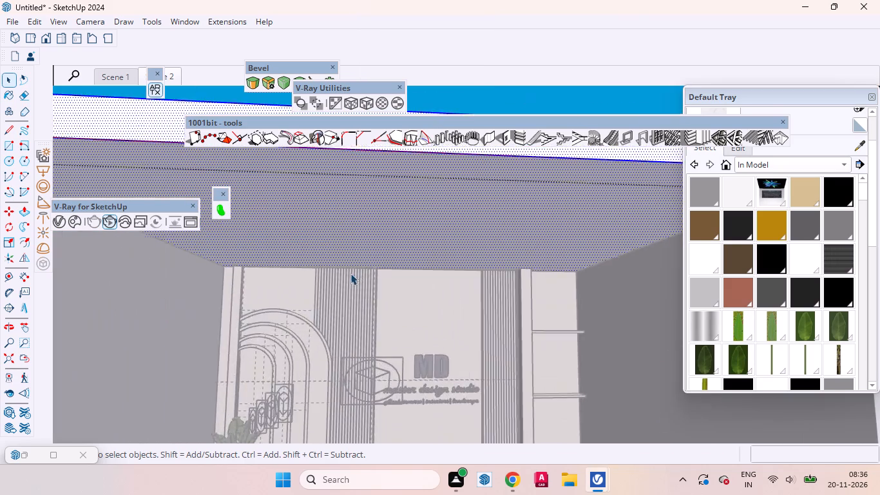
{"action": "scroll", "coordinate": [350, 273], "scroll_direction": "up", "scroll_amount": 3}
{"action": "middle_click_drag", "start_coordinate": [304, 269], "coordinate": [209, 206]}
{"action": "scroll", "coordinate": [348, 261], "scroll_direction": "up", "scroll_amount": 5}
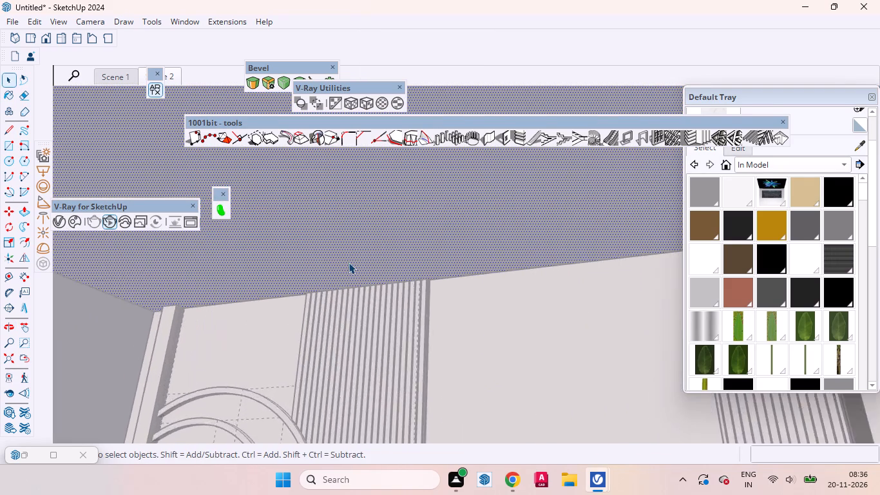
{"action": "scroll", "coordinate": [349, 262], "scroll_direction": "up", "scroll_amount": 10}
{"action": "middle_click_drag", "start_coordinate": [350, 298], "coordinate": [257, 277]}
{"action": "scroll", "coordinate": [379, 316], "scroll_direction": "up", "scroll_amount": 2}
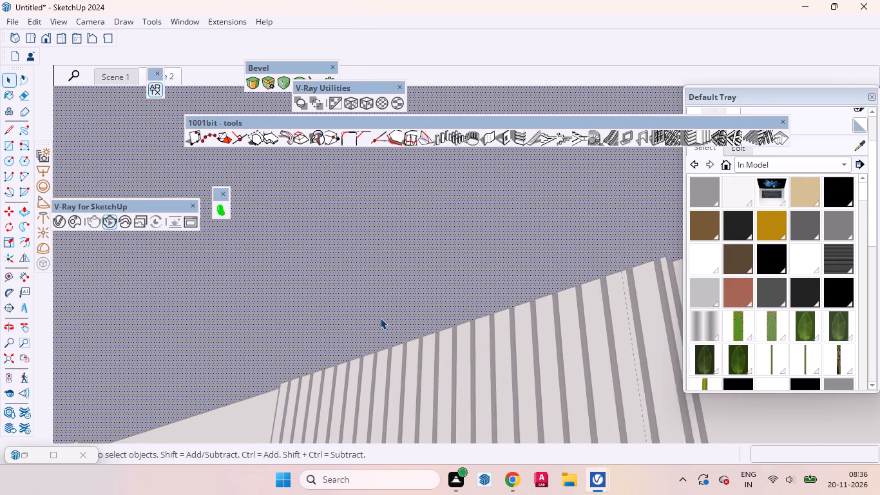
{"action": "scroll", "coordinate": [380, 318], "scroll_direction": "up", "scroll_amount": 4}
{"action": "key", "text": "t"}
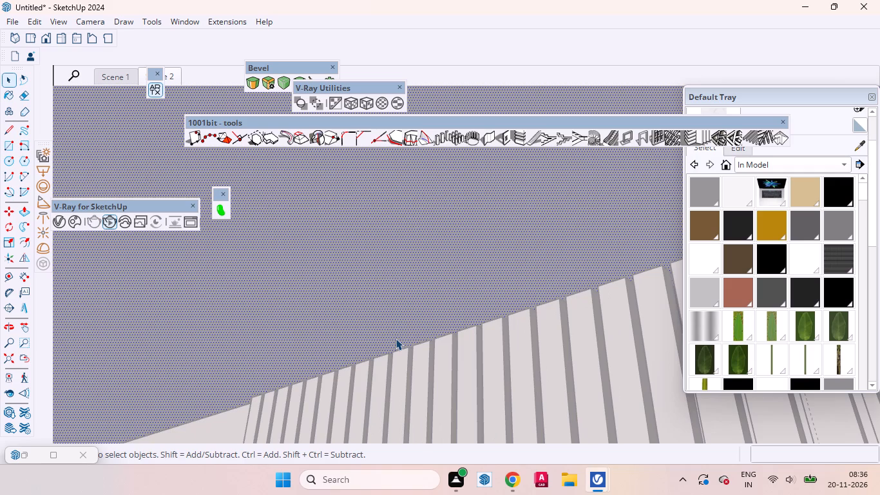
{"action": "scroll", "coordinate": [408, 342], "scroll_direction": "up", "scroll_amount": 3}
{"action": "left_click", "coordinate": [423, 344]}
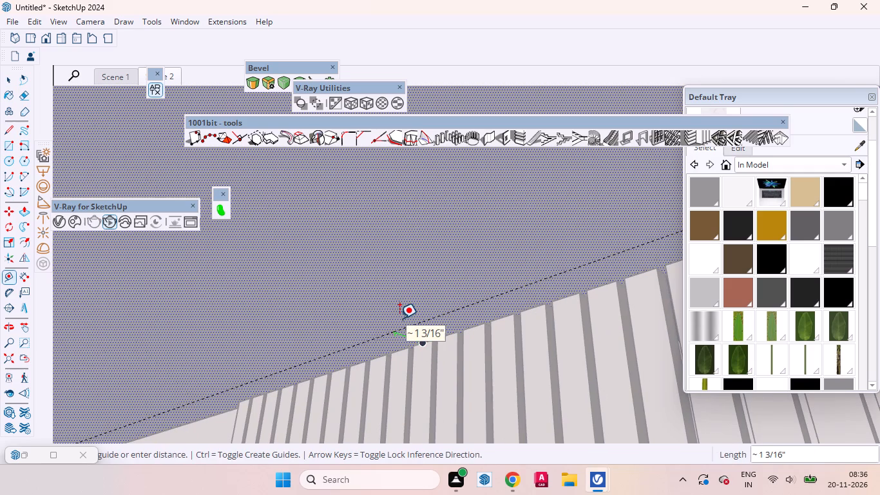
{"action": "key", "text": "1"}
{"action": "key", "text": "Return"}
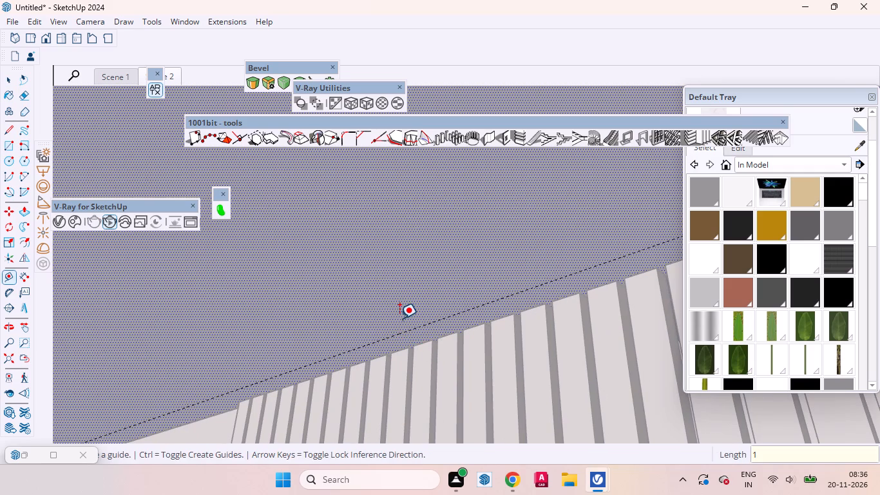
{"action": "key", "text": "space"}
Close the ceiling group and isolate the ceiling slab with Isolate/Reveal.
{"action": "middle_click_drag", "start_coordinate": [384, 353], "coordinate": [461, 356]}
{"action": "scroll", "coordinate": [447, 338], "scroll_direction": "down", "scroll_amount": 5}
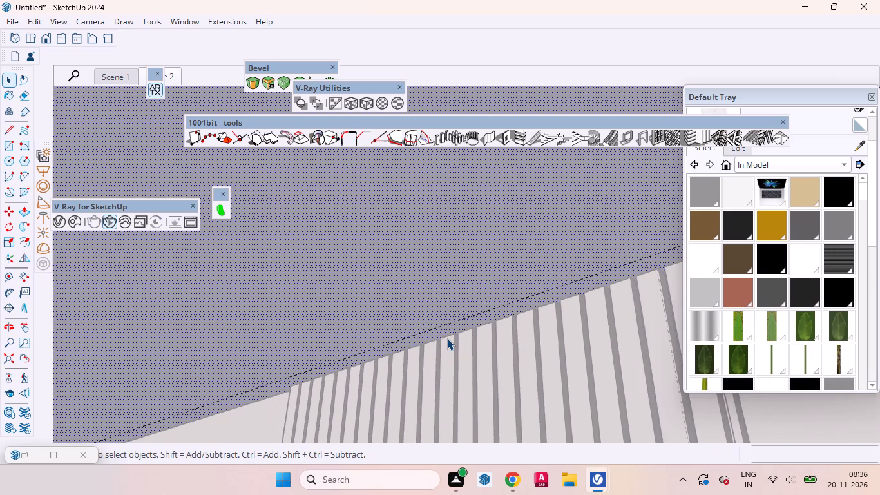
{"action": "scroll", "coordinate": [447, 338], "scroll_direction": "down", "scroll_amount": 12}
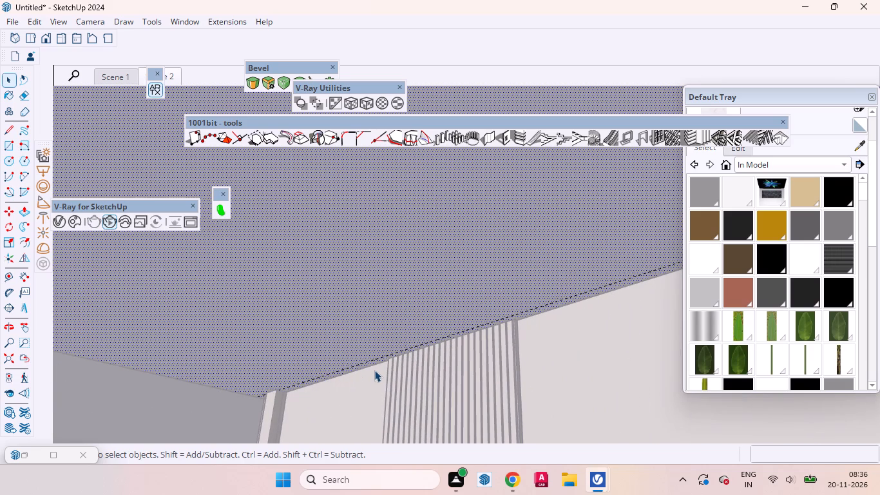
{"action": "scroll", "coordinate": [423, 367], "scroll_direction": "down", "scroll_amount": 16}
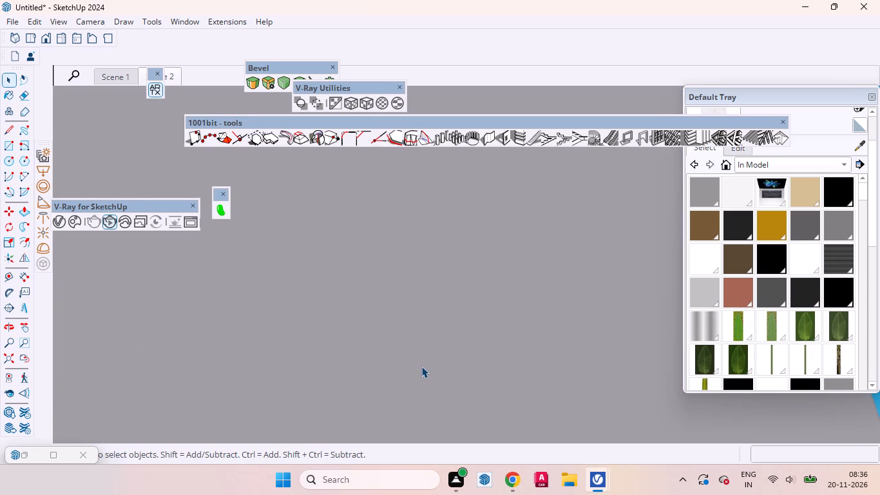
{"action": "scroll", "coordinate": [421, 366], "scroll_direction": "down", "scroll_amount": 10}
{"action": "scroll", "coordinate": [421, 366], "scroll_direction": "up", "scroll_amount": 1}
{"action": "scroll", "coordinate": [421, 366], "scroll_direction": "down", "scroll_amount": 16}
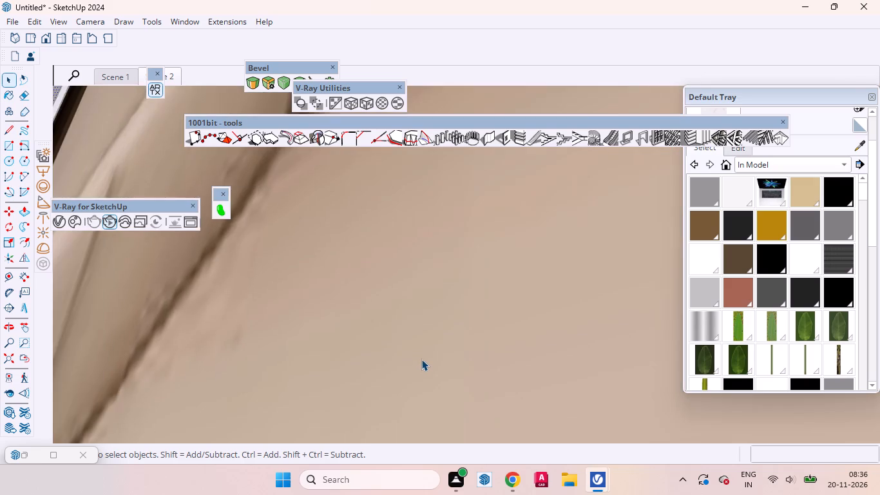
{"action": "scroll", "coordinate": [424, 358], "scroll_direction": "down", "scroll_amount": 5}
{"action": "scroll", "coordinate": [426, 356], "scroll_direction": "up", "scroll_amount": 1}
{"action": "scroll", "coordinate": [426, 356], "scroll_direction": "down", "scroll_amount": 20}
{"action": "scroll", "coordinate": [426, 356], "scroll_direction": "down", "scroll_amount": 3}
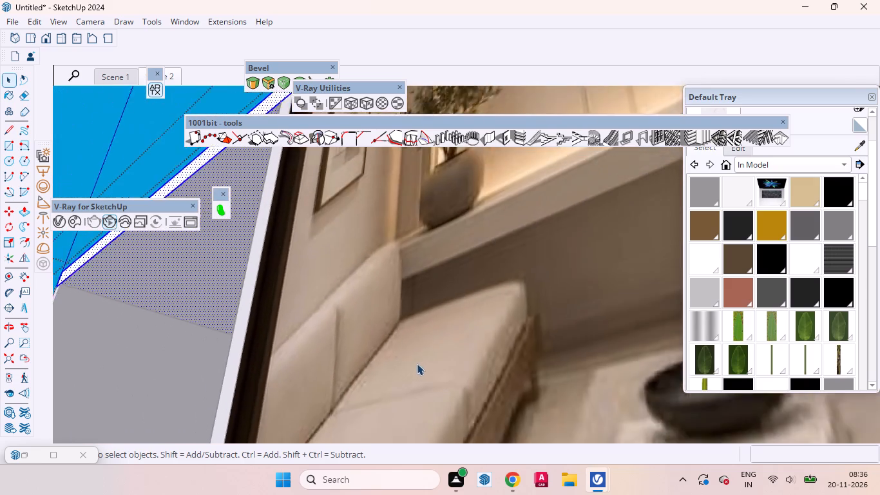
{"action": "scroll", "coordinate": [417, 364], "scroll_direction": "down", "scroll_amount": 20}
{"action": "middle_click_drag", "start_coordinate": [340, 344], "coordinate": [406, 363]}
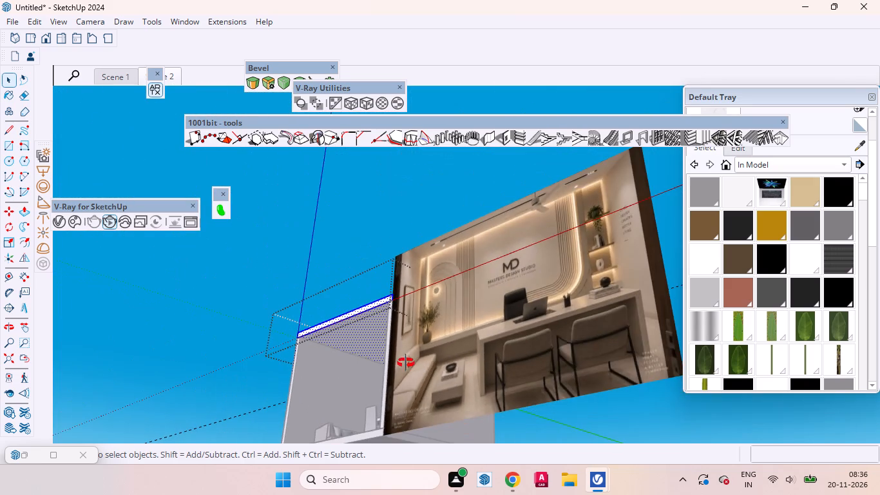
{"action": "middle_click_drag", "start_coordinate": [406, 363], "coordinate": [501, 395]}
{"action": "scroll", "coordinate": [502, 395], "scroll_direction": "up", "scroll_amount": 1}
{"action": "scroll", "coordinate": [432, 304], "scroll_direction": "down", "scroll_amount": 7}
{"action": "left_click", "coordinate": [375, 256]}
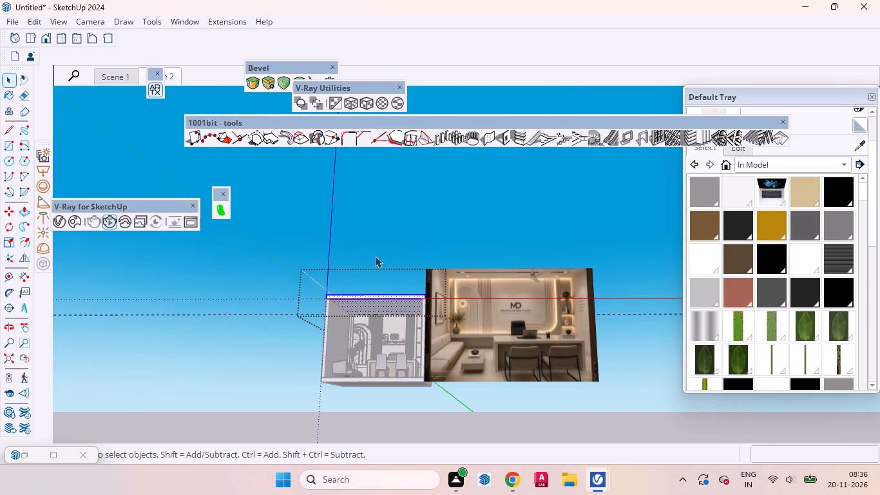
{"action": "left_click", "coordinate": [363, 304]}
{"action": "right_click", "coordinate": [363, 304]}
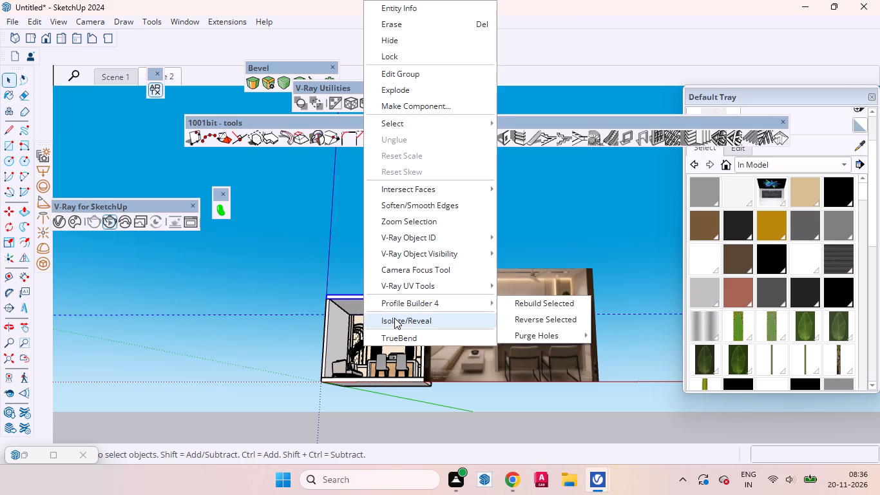
{"action": "left_click", "coordinate": [394, 318]}
Open the isolated ceiling group and add a guide on its underside, offset 0.5" from the existing guide away from the back edge.
{"action": "middle_click_drag", "start_coordinate": [372, 316], "coordinate": [352, 234]}
{"action": "scroll", "coordinate": [426, 319], "scroll_direction": "up", "scroll_amount": 14}
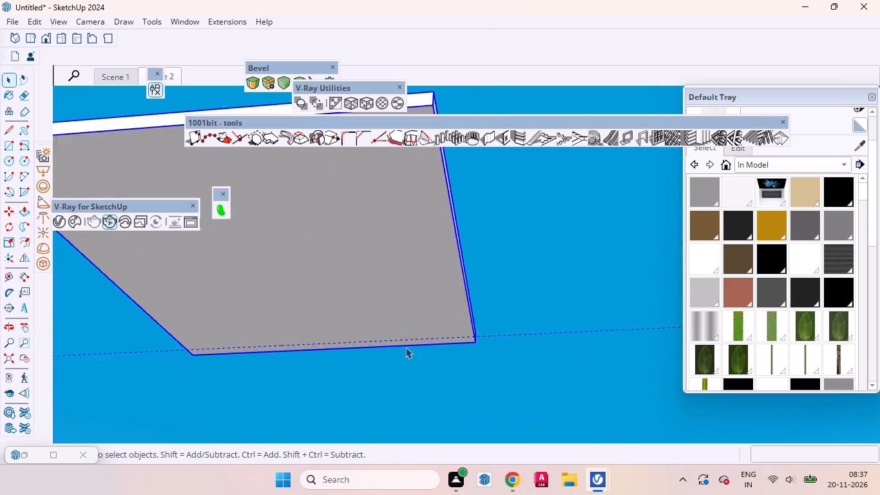
{"action": "scroll", "coordinate": [405, 347], "scroll_direction": "up", "scroll_amount": 2}
{"action": "middle_click_drag", "start_coordinate": [374, 332], "coordinate": [238, 231]}
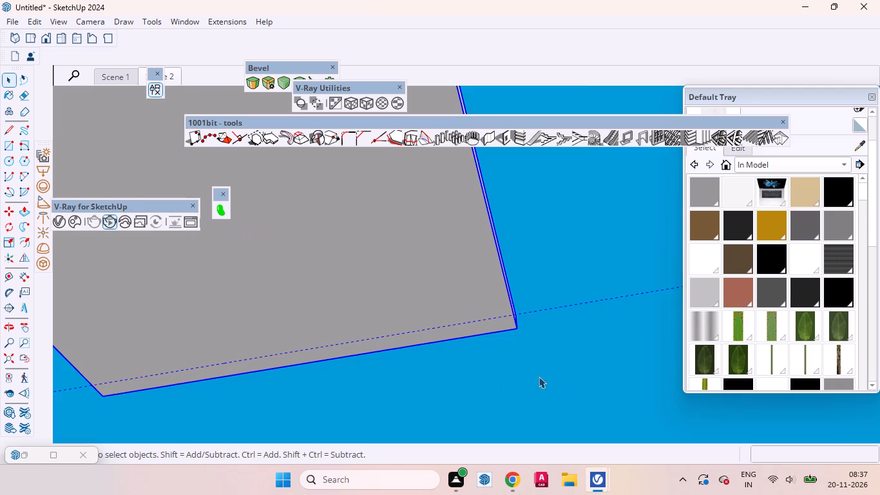
{"action": "scroll", "coordinate": [374, 347], "scroll_direction": "down", "scroll_amount": 3}
{"action": "middle_click_drag", "start_coordinate": [407, 340], "coordinate": [192, 284]}
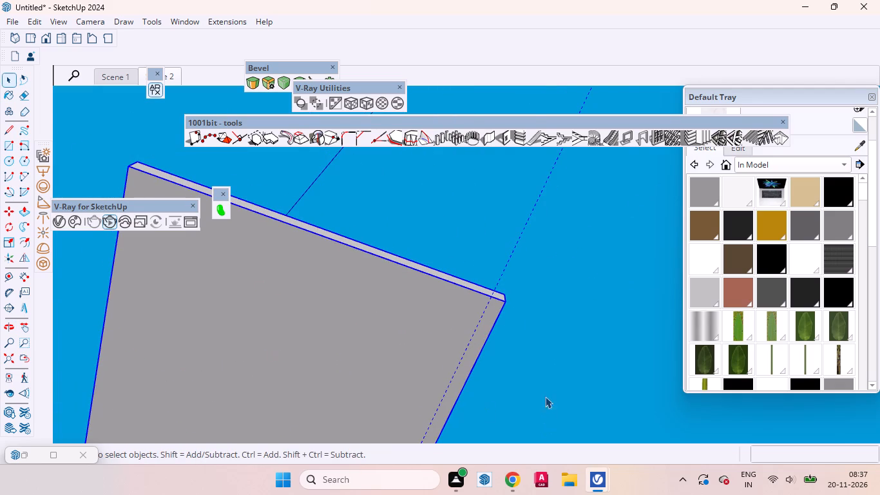
{"action": "scroll", "coordinate": [553, 378], "scroll_direction": "up", "scroll_amount": 4}
{"action": "middle_click_drag", "start_coordinate": [495, 341], "coordinate": [414, 246]}
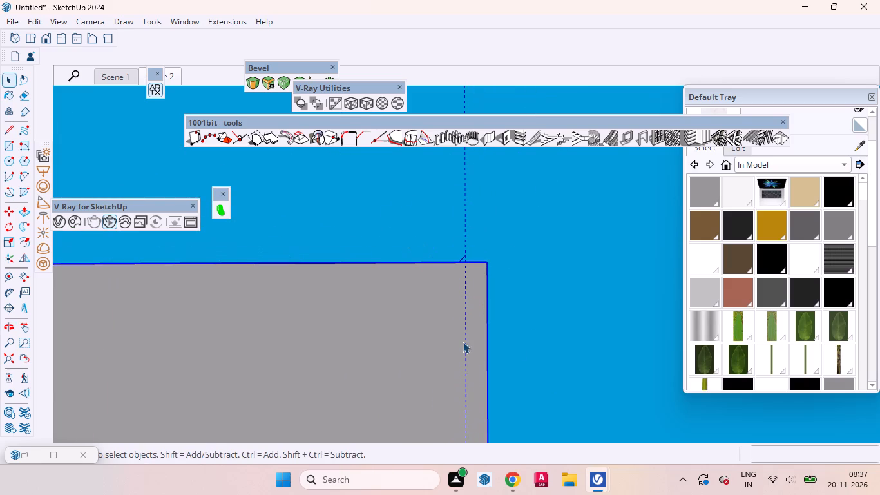
{"action": "scroll", "coordinate": [450, 356], "scroll_direction": "up", "scroll_amount": 1}
{"action": "triple_click", "coordinate": [450, 356]}
{"action": "left_click", "coordinate": [448, 356]}
{"action": "scroll", "coordinate": [478, 338], "scroll_direction": "up", "scroll_amount": 2}
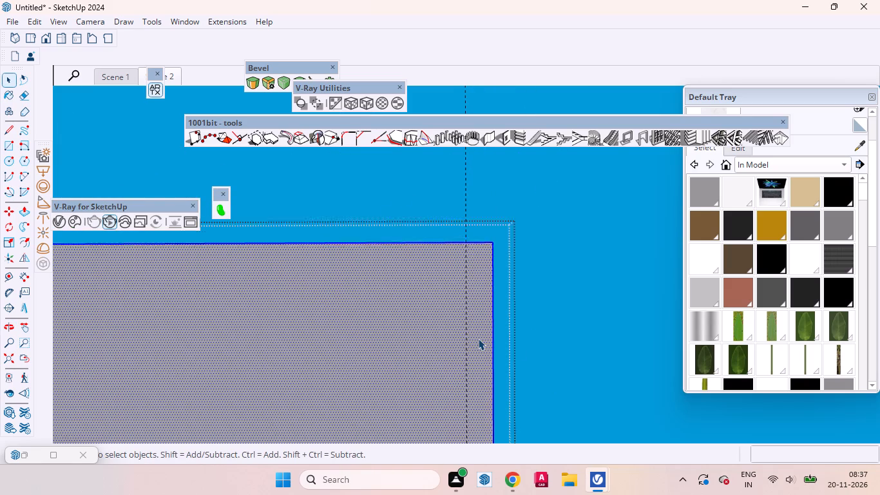
{"action": "scroll", "coordinate": [478, 338], "scroll_direction": "up", "scroll_amount": 1}
{"action": "key", "text": "t"}
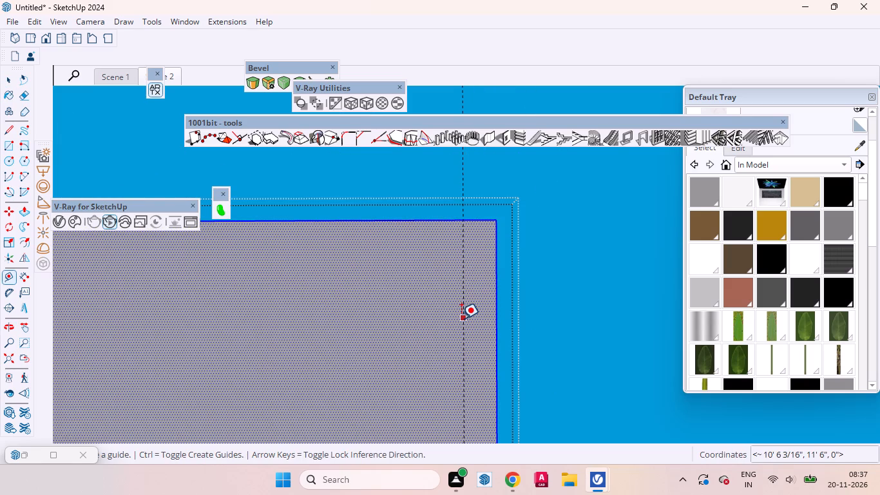
{"action": "left_click", "coordinate": [461, 318]}
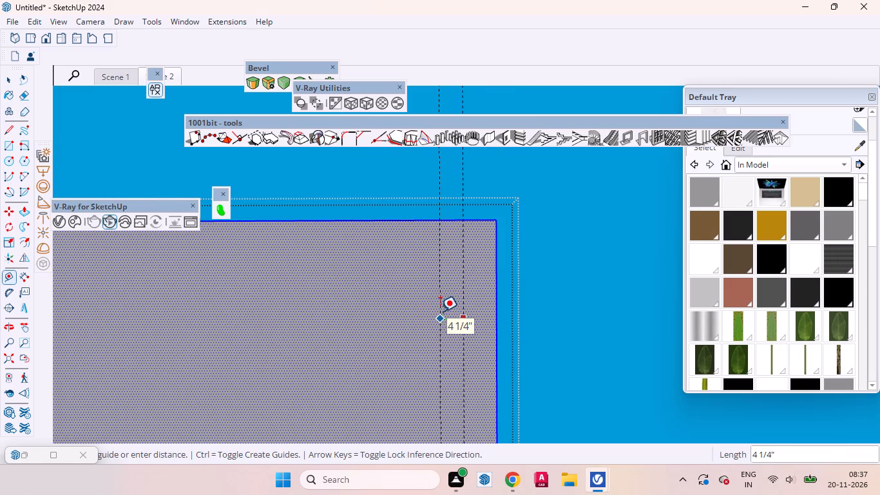
{"action": "type", "text": "0.5"}
{"action": "key", "text": "Return"}
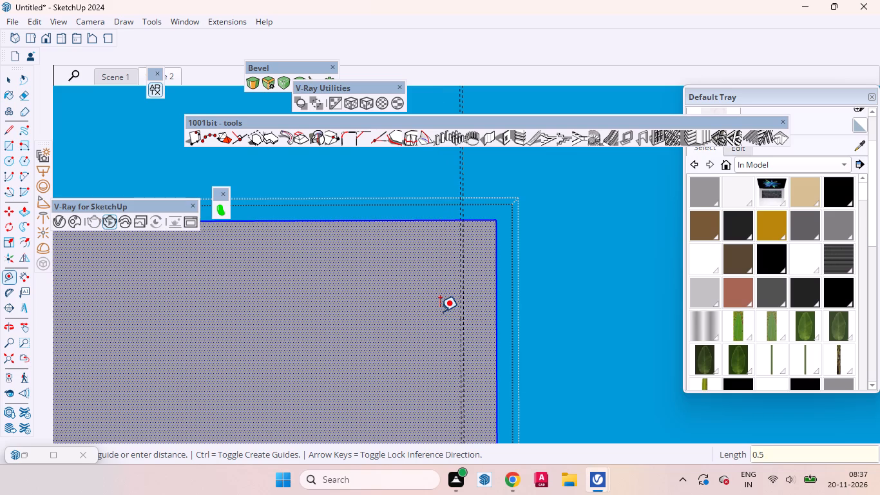
Add another guide offset 1" from the original guide toward the ceiling's back edge.
{"action": "scroll", "coordinate": [479, 306], "scroll_direction": "up", "scroll_amount": 7}
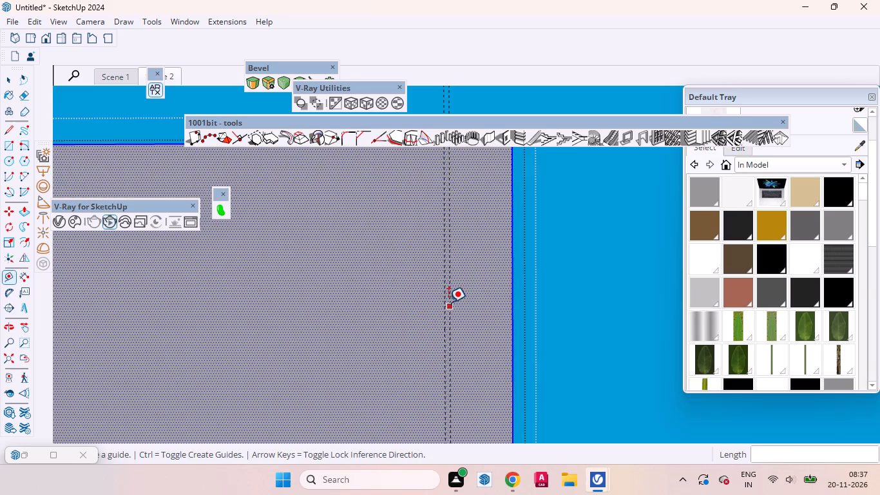
{"action": "left_click", "coordinate": [448, 302]}
{"action": "key", "text": "1"}
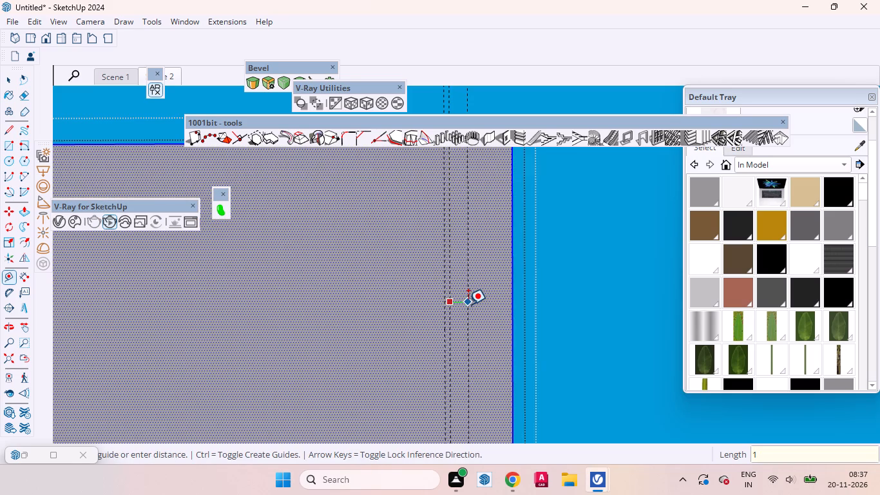
{"action": "key", "text": "Return"}
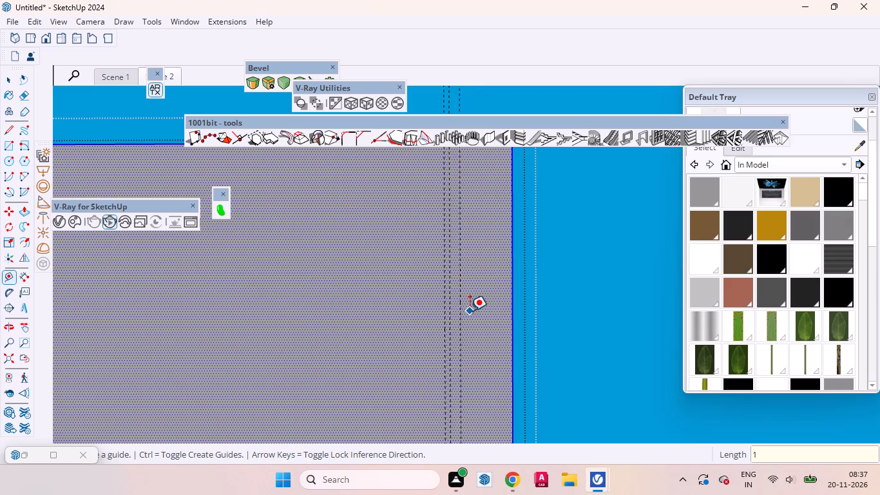
{"action": "key", "text": "space"}
Delete the original middle guide between the two offset guides.
{"action": "left_click", "coordinate": [450, 278]}
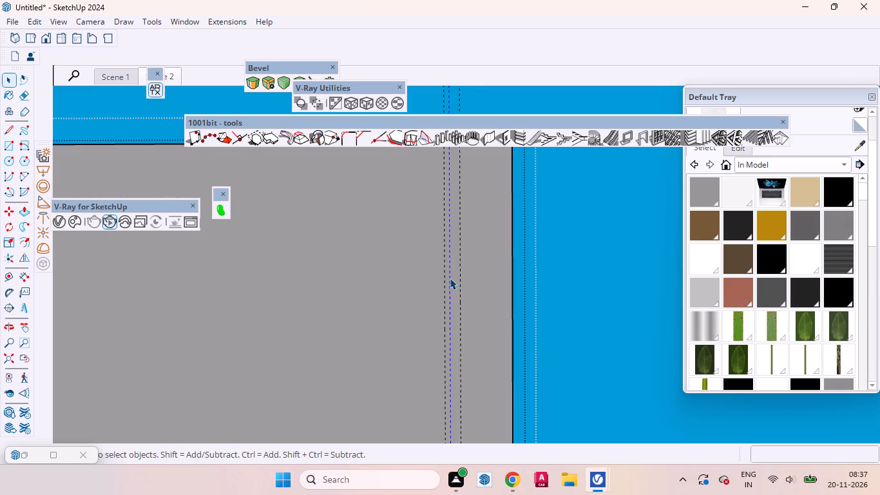
{"action": "key", "text": "Delete"}
{"action": "key", "text": "Delete"}
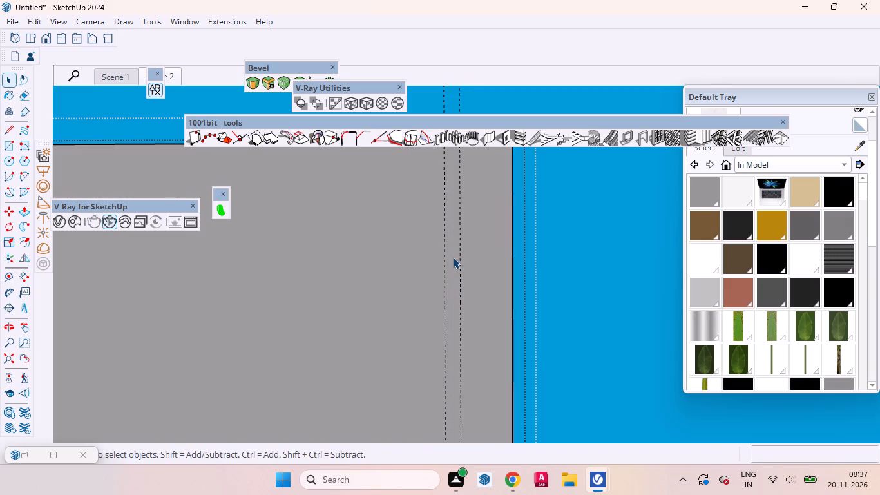
Add a guide on the ceiling underside, offset 4.5" inward from one side edge perpendicular to the back edge.
{"action": "scroll", "coordinate": [450, 271], "scroll_direction": "down", "scroll_amount": 2}
{"action": "scroll", "coordinate": [450, 255], "scroll_direction": "up", "scroll_amount": 1}
{"action": "scroll", "coordinate": [450, 255], "scroll_direction": "down", "scroll_amount": 2}
{"action": "left_click", "coordinate": [368, 277]}
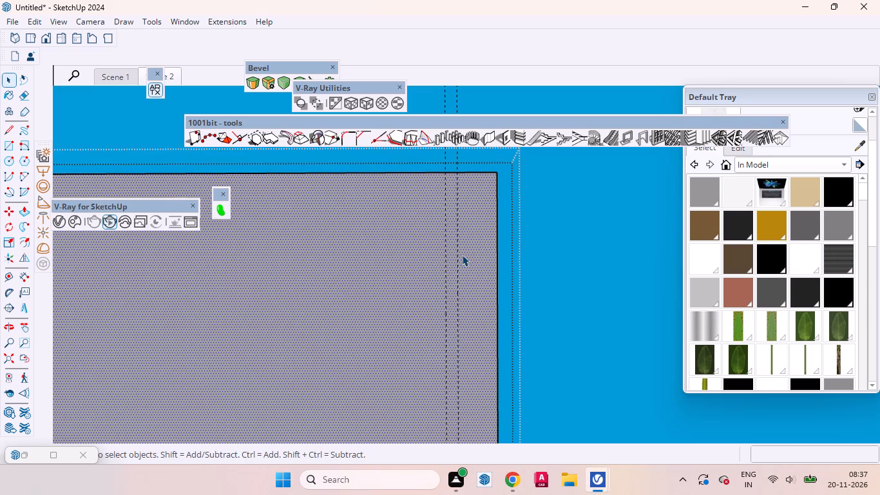
{"action": "key", "text": "t"}
{"action": "left_click", "coordinate": [405, 171]}
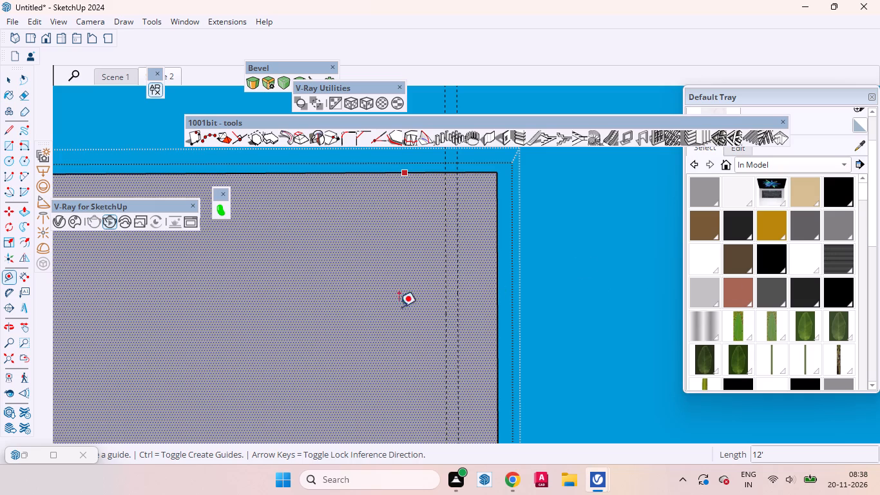
{"action": "left_click_drag", "start_coordinate": [7, 83], "coordinate": [17, 98]}
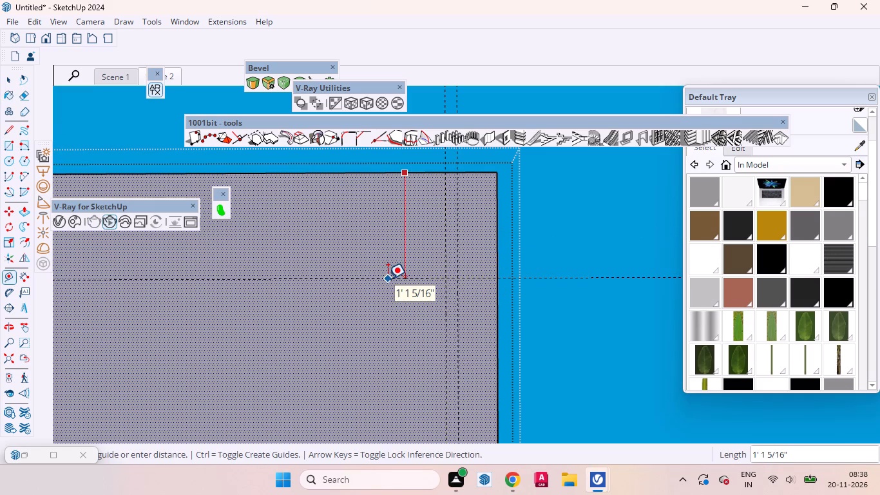
{"action": "type", "text": "4.5"}
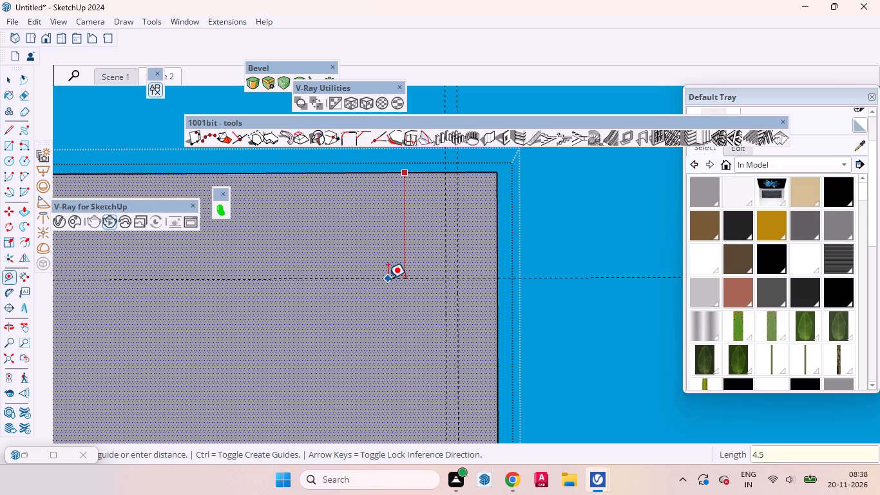
{"action": "key", "text": "Return"}
Add a matching guide offset 4.5" inward from the ceiling's opposite side edge.
{"action": "scroll", "coordinate": [397, 270], "scroll_direction": "down", "scroll_amount": 6}
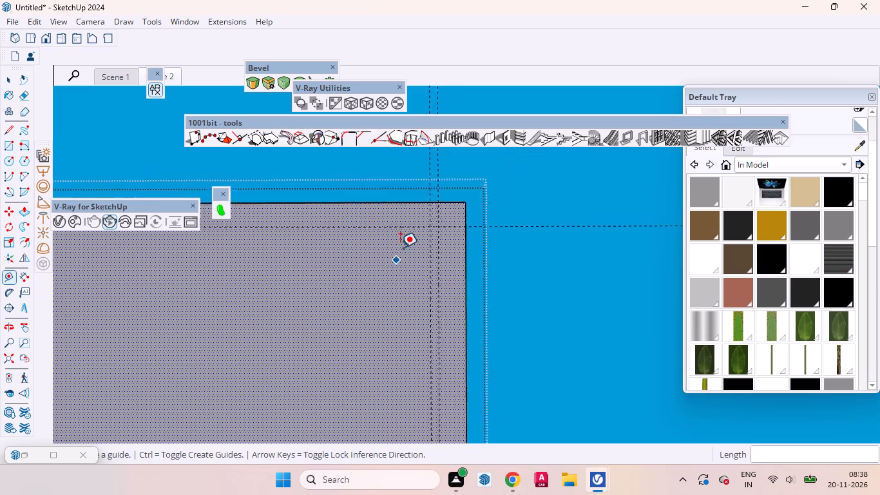
{"action": "scroll", "coordinate": [400, 247], "scroll_direction": "down", "scroll_amount": 17}
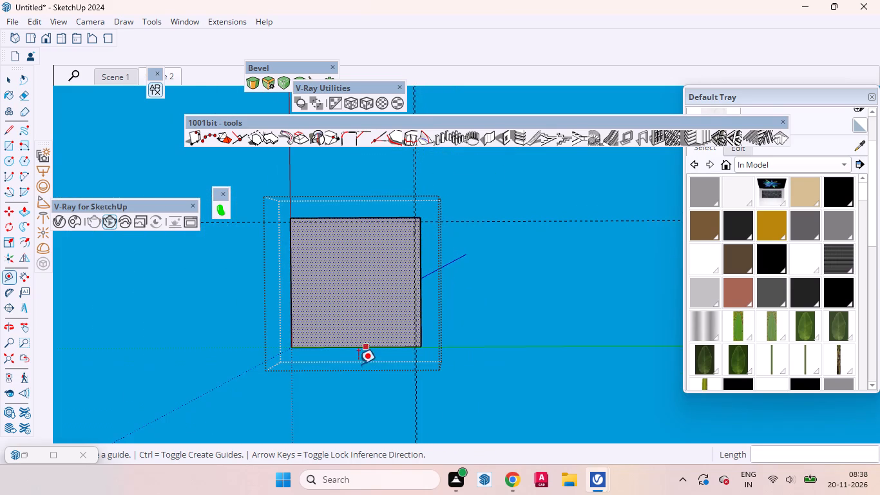
{"action": "scroll", "coordinate": [378, 364], "scroll_direction": "up", "scroll_amount": 15}
{"action": "scroll", "coordinate": [427, 326], "scroll_direction": "up", "scroll_amount": 4}
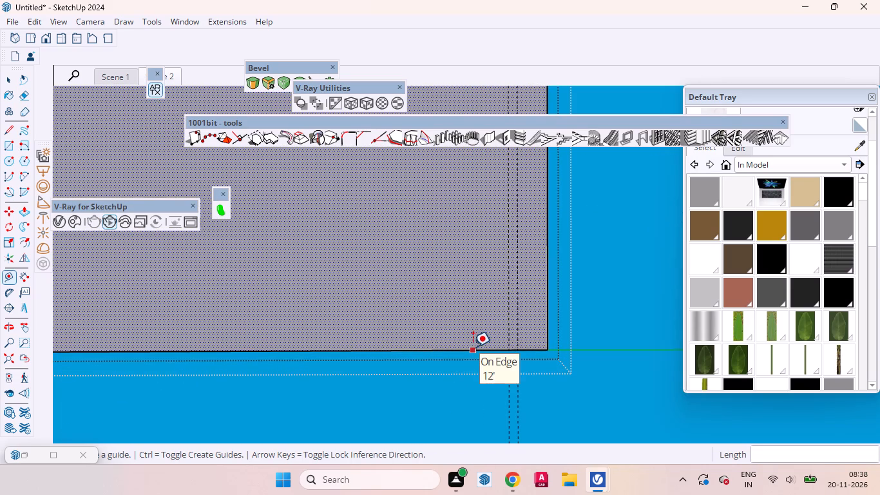
{"action": "left_click", "coordinate": [473, 347]}
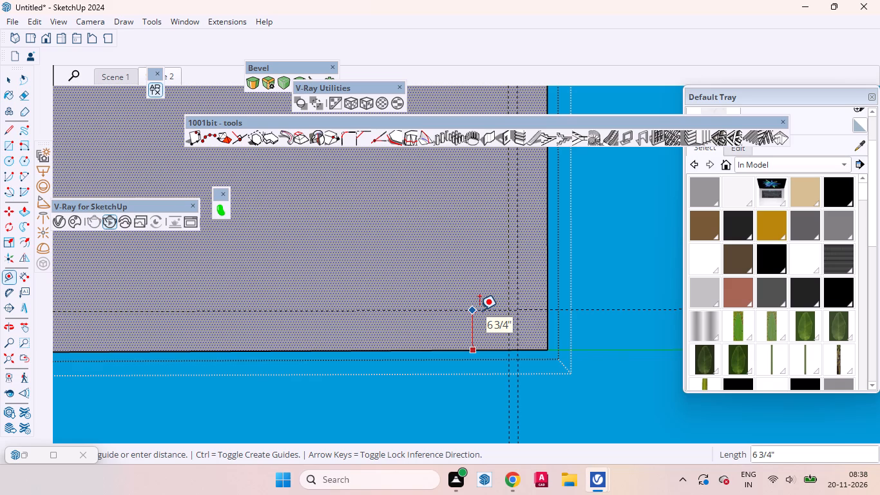
{"action": "type", "text": "4.5"}
{"action": "key", "text": "Return"}
Add a further guide 1" inward from each of the two 4.5" side guides.
{"action": "key", "text": "space"}
{"action": "left_click", "coordinate": [463, 296]}
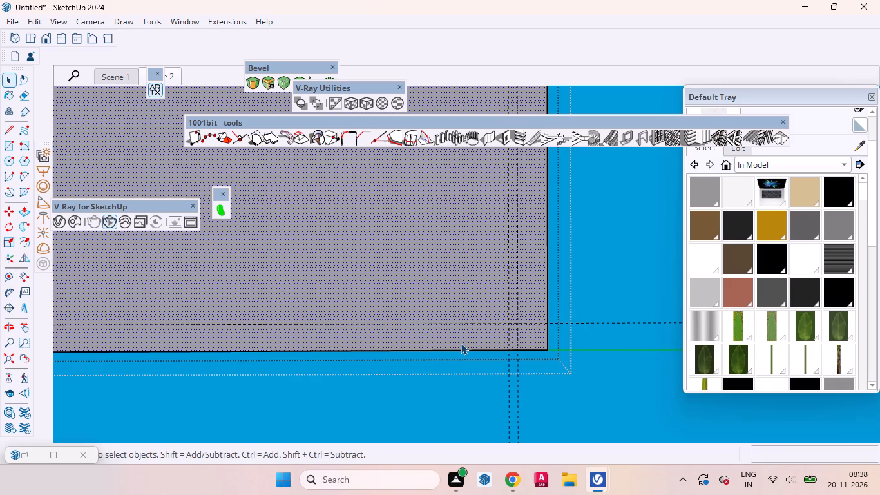
{"action": "key", "text": "t"}
{"action": "left_click", "coordinate": [455, 323]}
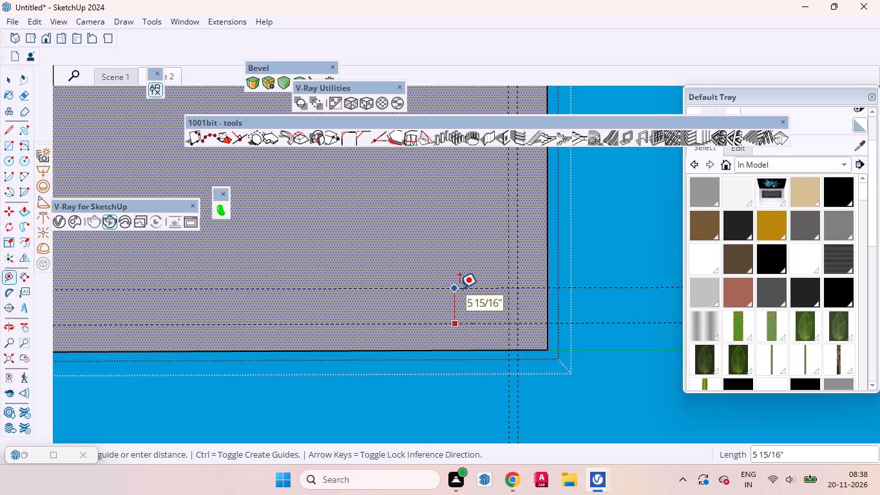
{"action": "key", "text": "1"}
{"action": "key", "text": "Return"}
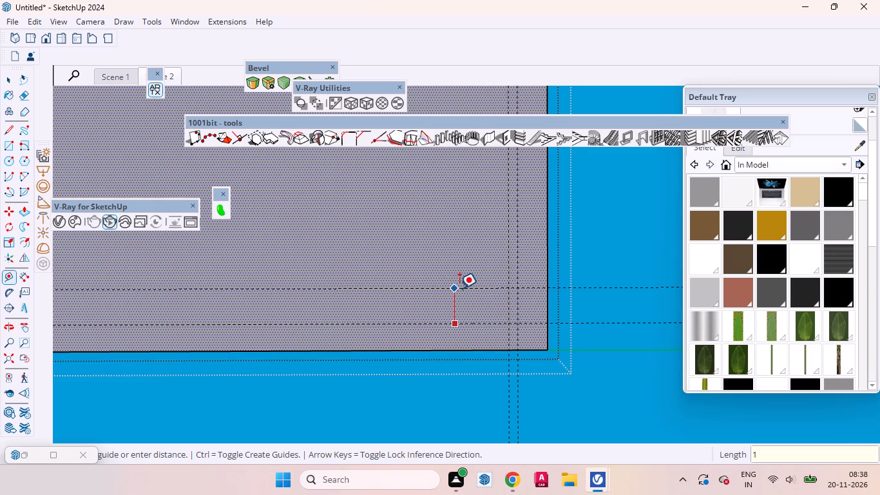
{"action": "scroll", "coordinate": [471, 411], "scroll_direction": "down", "scroll_amount": 14}
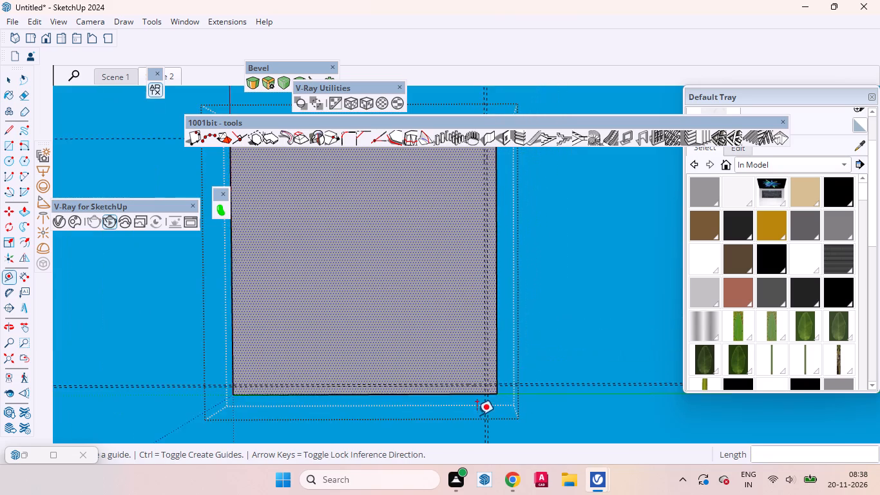
{"action": "scroll", "coordinate": [477, 415], "scroll_direction": "down", "scroll_amount": 4}
{"action": "scroll", "coordinate": [470, 227], "scroll_direction": "up", "scroll_amount": 7}
{"action": "left_click", "coordinate": [465, 190]}
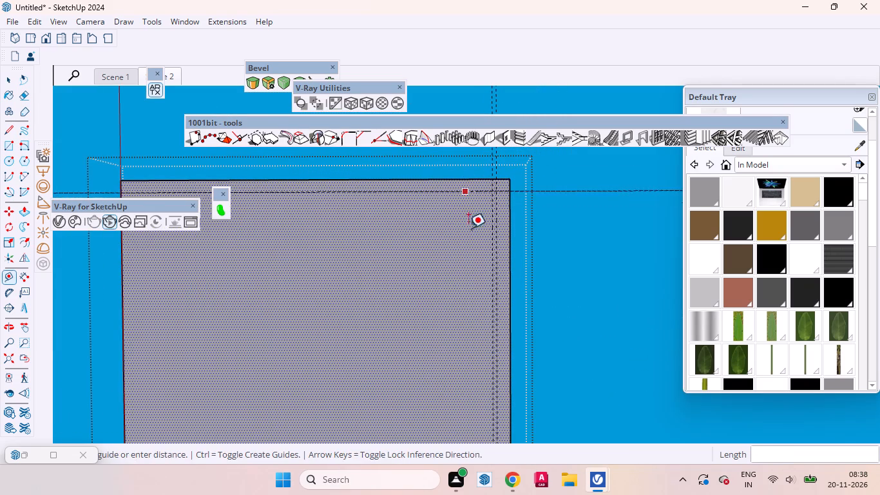
{"action": "key", "text": "1"}
{"action": "key", "text": "Return"}
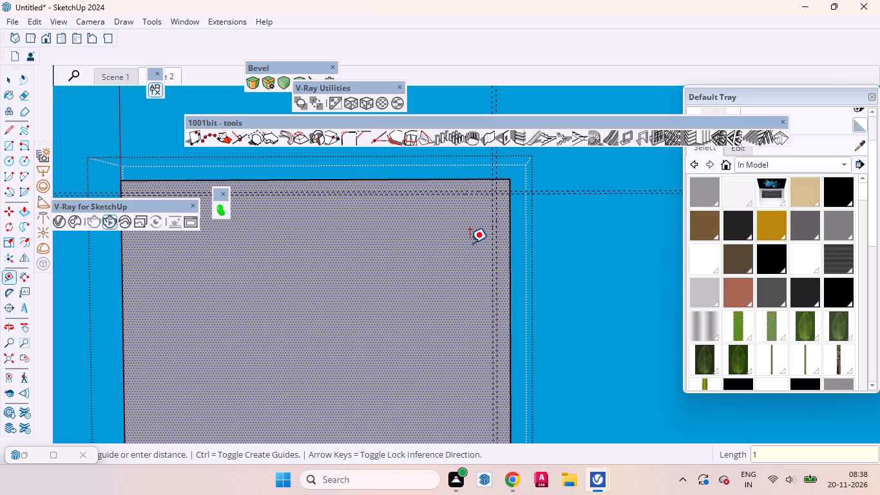
{"action": "key", "text": "space"}
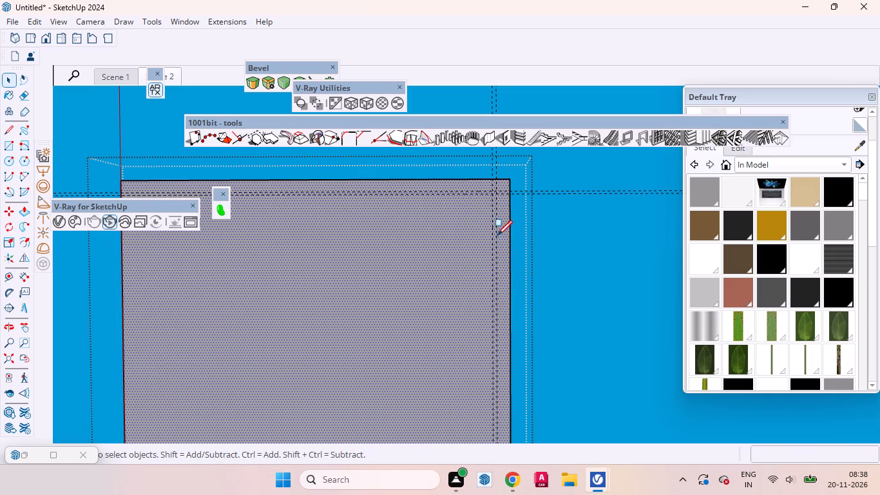
Draw a 1 1/2" by 11' 1" rectangle between the two back-edge guides, ending at the inner side guides.
{"action": "key", "text": "r"}
{"action": "scroll", "coordinate": [503, 201], "scroll_direction": "up", "scroll_amount": 14}
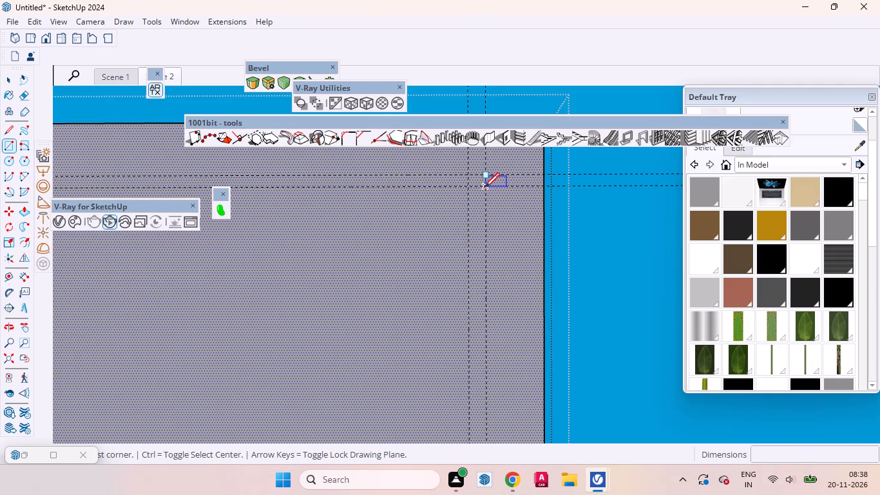
{"action": "left_click", "coordinate": [484, 188]}
{"action": "scroll", "coordinate": [462, 297], "scroll_direction": "down", "scroll_amount": 16}
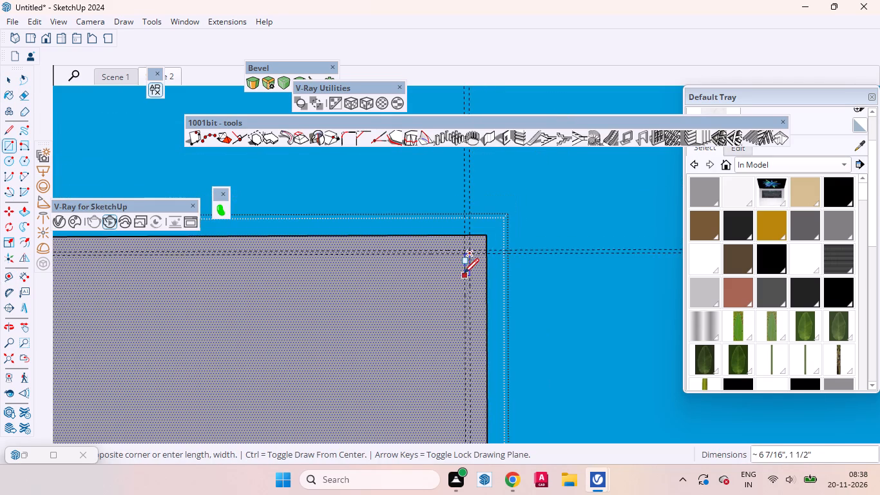
{"action": "scroll", "coordinate": [464, 273], "scroll_direction": "down", "scroll_amount": 19}
{"action": "scroll", "coordinate": [460, 360], "scroll_direction": "up", "scroll_amount": 3}
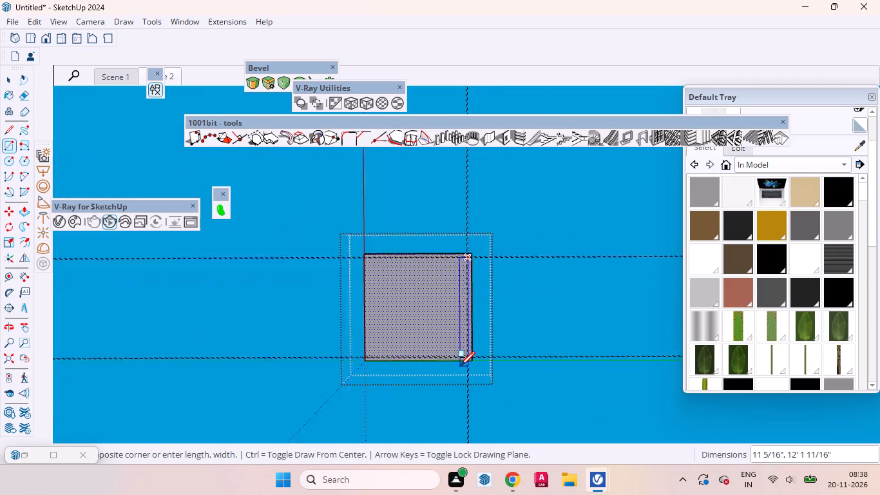
{"action": "scroll", "coordinate": [460, 366], "scroll_direction": "up", "scroll_amount": 20}
{"action": "scroll", "coordinate": [460, 366], "scroll_direction": "up", "scroll_amount": 7}
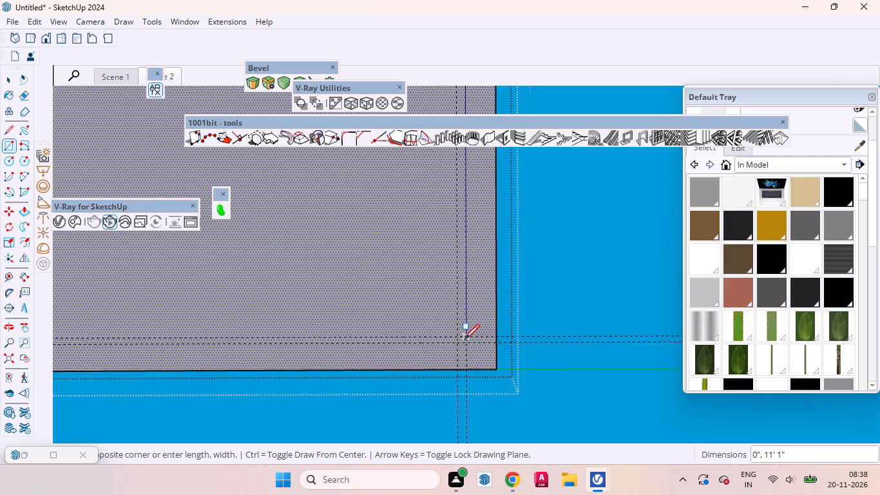
{"action": "scroll", "coordinate": [464, 339], "scroll_direction": "up", "scroll_amount": 5}
{"action": "left_click", "coordinate": [452, 335]}
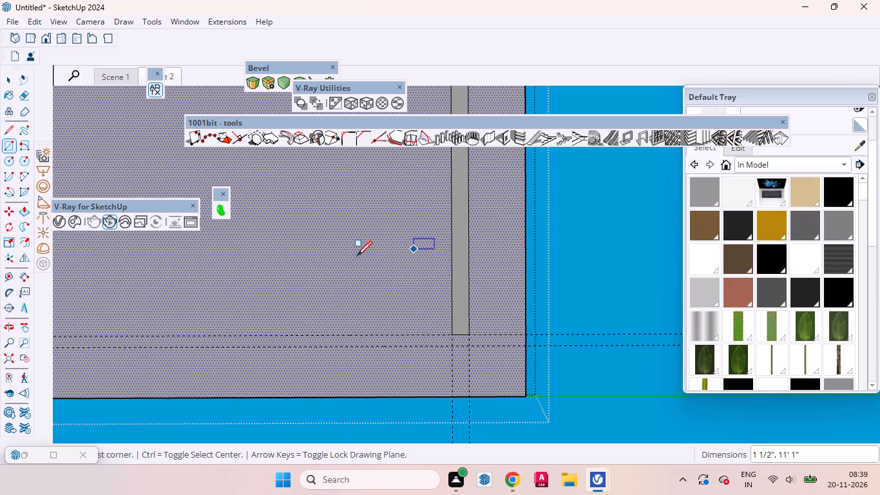
Push the narrow strip face 1" up into the ceiling slab to form a groove.
{"action": "key", "text": "space"}
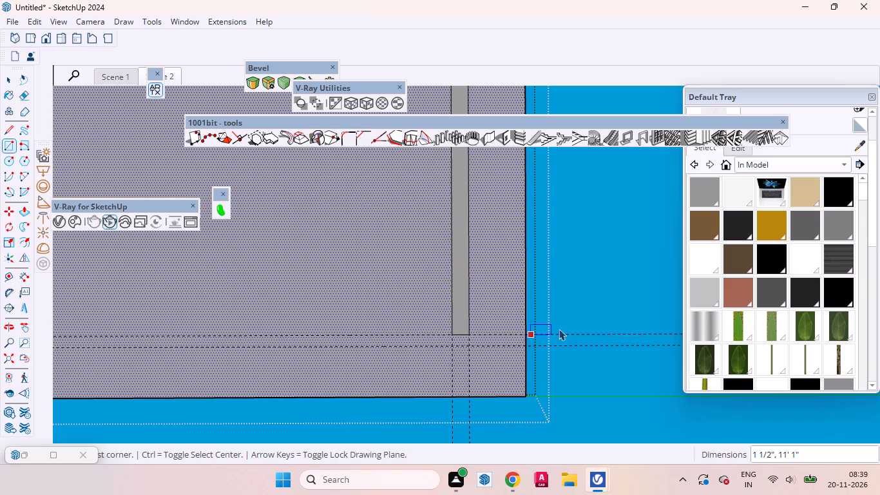
{"action": "left_click", "coordinate": [463, 275]}
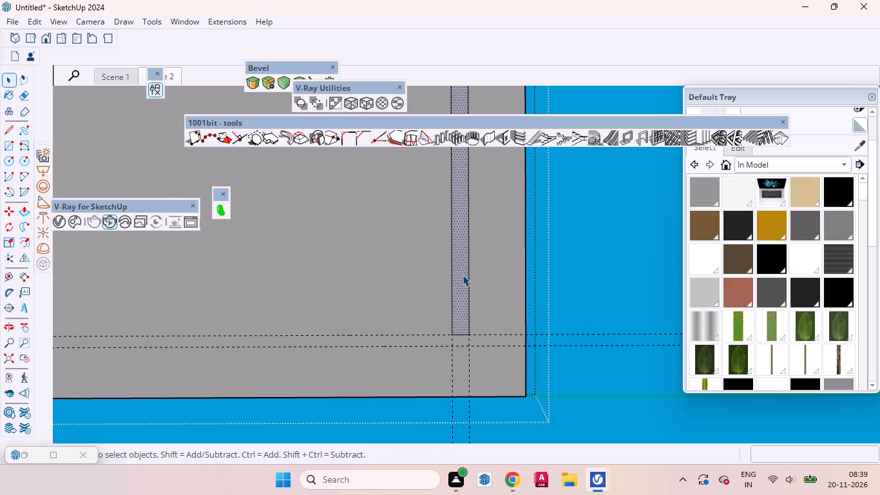
{"action": "key", "text": "p"}
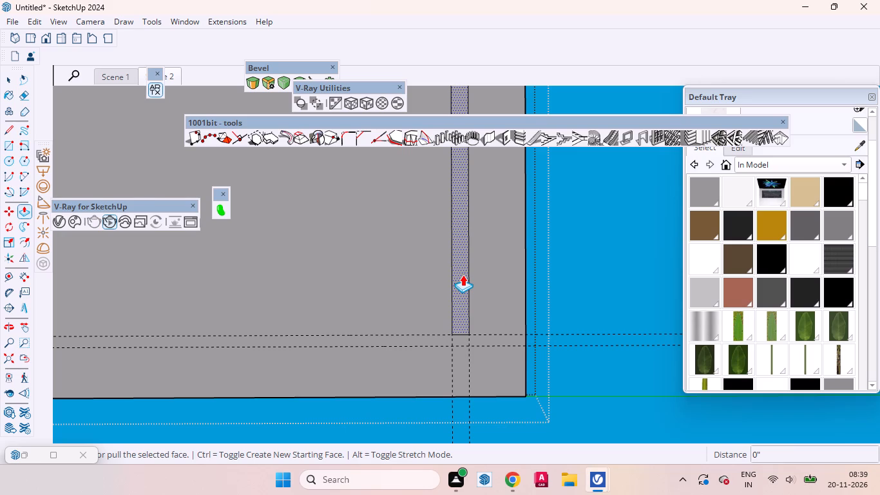
{"action": "left_click", "coordinate": [463, 275]}
{"action": "key", "text": "1"}
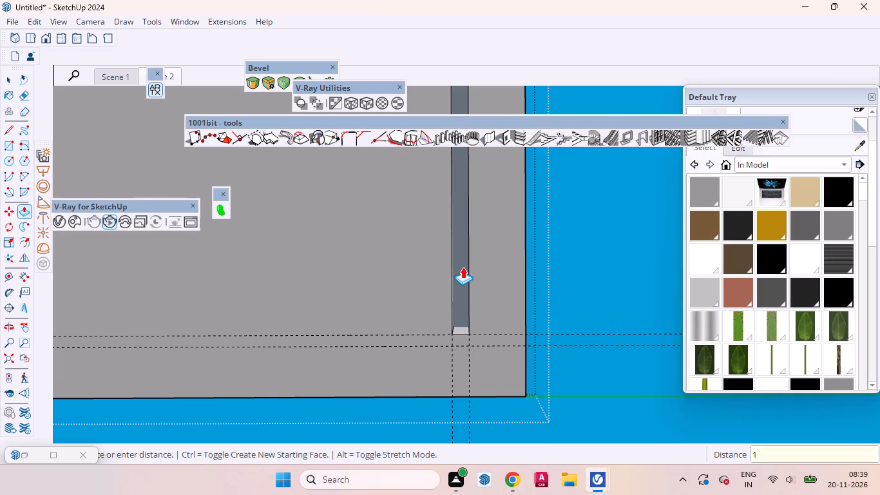
{"action": "key", "text": "Return"}
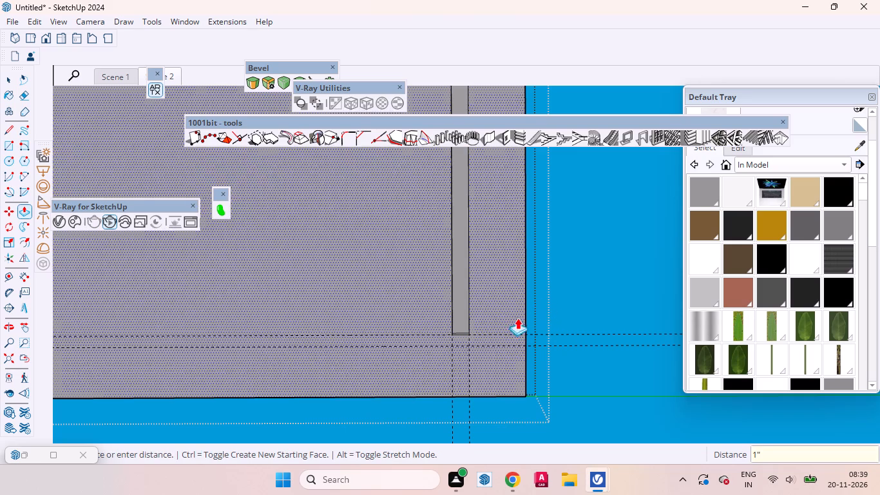
{"action": "key", "text": "space"}
Deepen the back-wall groove by pushing its top face another 1" up into the ceiling slab.
{"action": "scroll", "coordinate": [466, 300], "scroll_direction": "up", "scroll_amount": 11}
{"action": "middle_click_drag", "start_coordinate": [458, 343], "coordinate": [465, 351]}
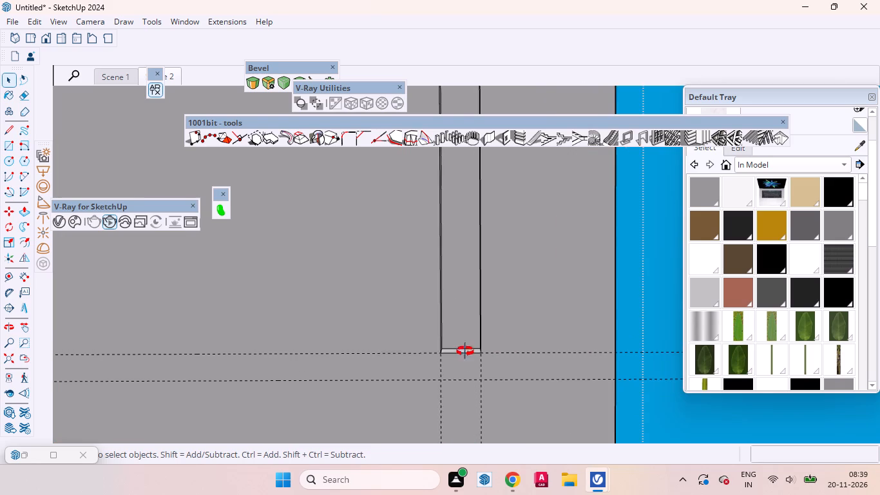
{"action": "middle_click_drag", "start_coordinate": [465, 351], "coordinate": [667, 494]}
{"action": "scroll", "coordinate": [509, 340], "scroll_direction": "up", "scroll_amount": 4}
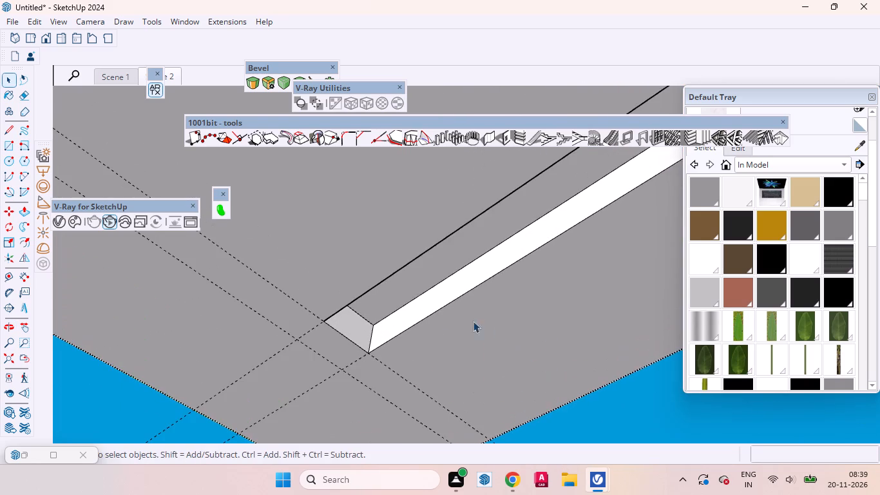
{"action": "middle_click_drag", "start_coordinate": [439, 315], "coordinate": [511, 340]}
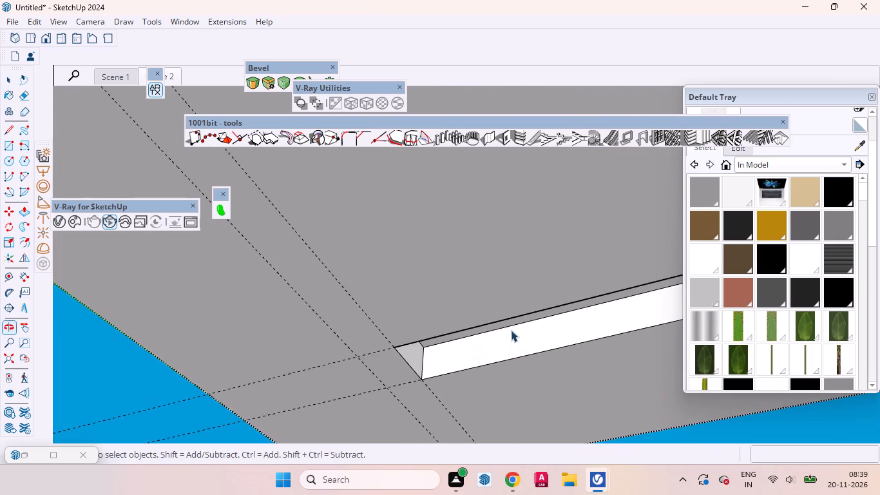
{"action": "scroll", "coordinate": [499, 316], "scroll_direction": "down", "scroll_amount": 20}
{"action": "scroll", "coordinate": [499, 316], "scroll_direction": "down", "scroll_amount": 7}
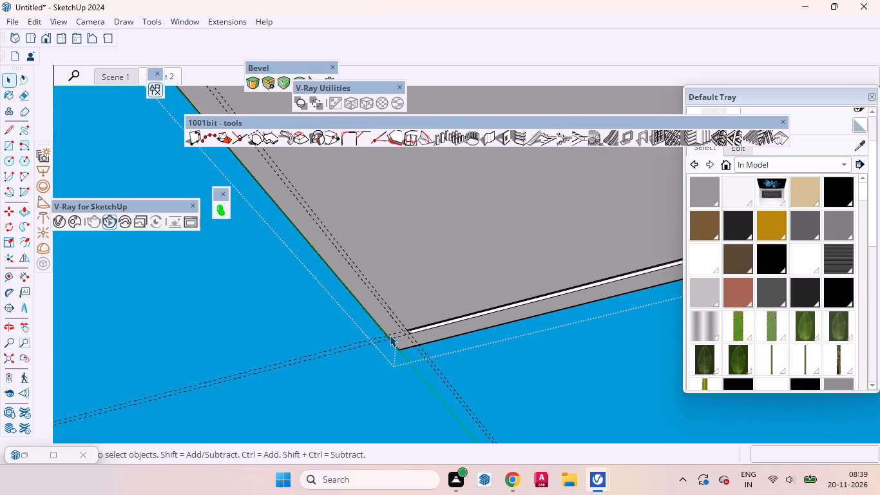
{"action": "scroll", "coordinate": [390, 335], "scroll_direction": "down", "scroll_amount": 11}
{"action": "middle_click_drag", "start_coordinate": [446, 363], "coordinate": [524, 462]}
{"action": "middle_click_drag", "start_coordinate": [484, 299], "coordinate": [481, 242]}
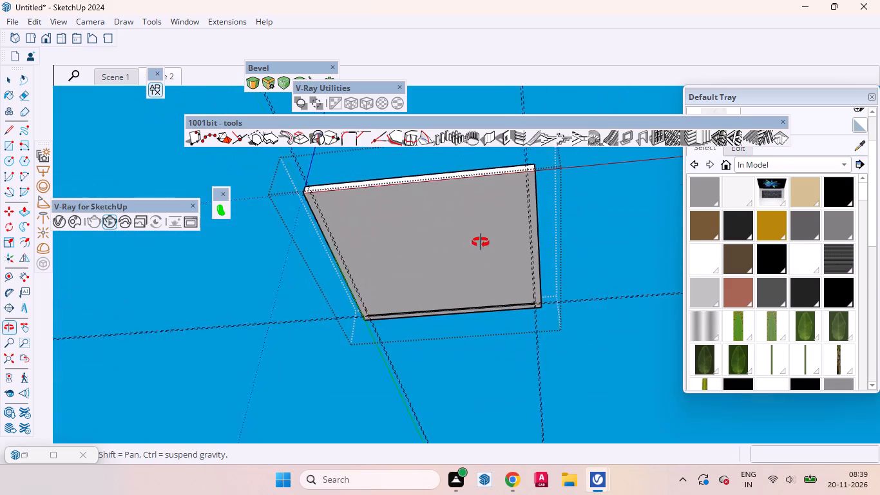
{"action": "middle_click_drag", "start_coordinate": [481, 242], "coordinate": [479, 241]}
{"action": "scroll", "coordinate": [448, 331], "scroll_direction": "up", "scroll_amount": 14}
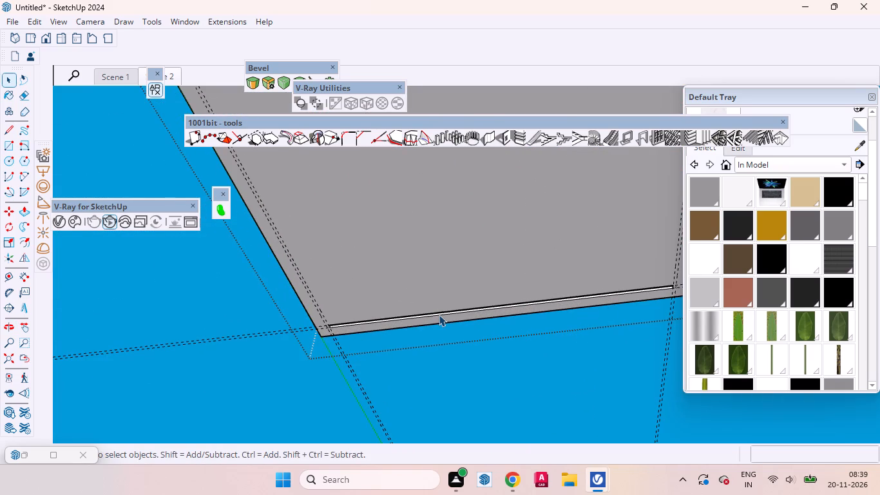
{"action": "scroll", "coordinate": [439, 315], "scroll_direction": "up", "scroll_amount": 9}
{"action": "middle_click_drag", "start_coordinate": [435, 325], "coordinate": [369, 240]}
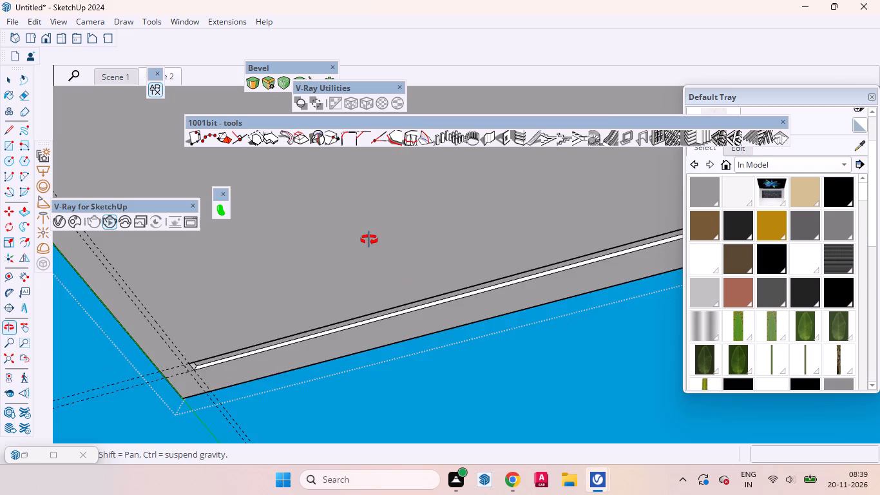
{"action": "middle_click_drag", "start_coordinate": [369, 240], "coordinate": [326, 213]}
{"action": "scroll", "coordinate": [473, 306], "scroll_direction": "up", "scroll_amount": 11}
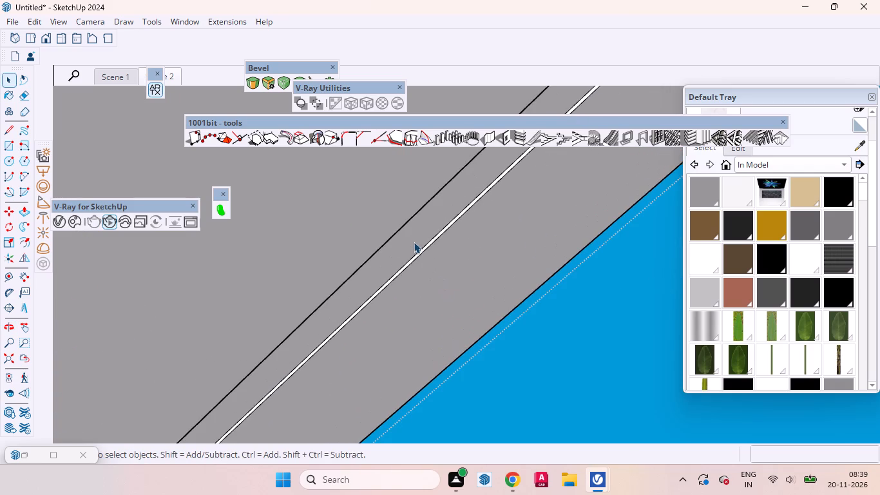
{"action": "left_click", "coordinate": [412, 240]}
{"action": "key", "text": "p"}
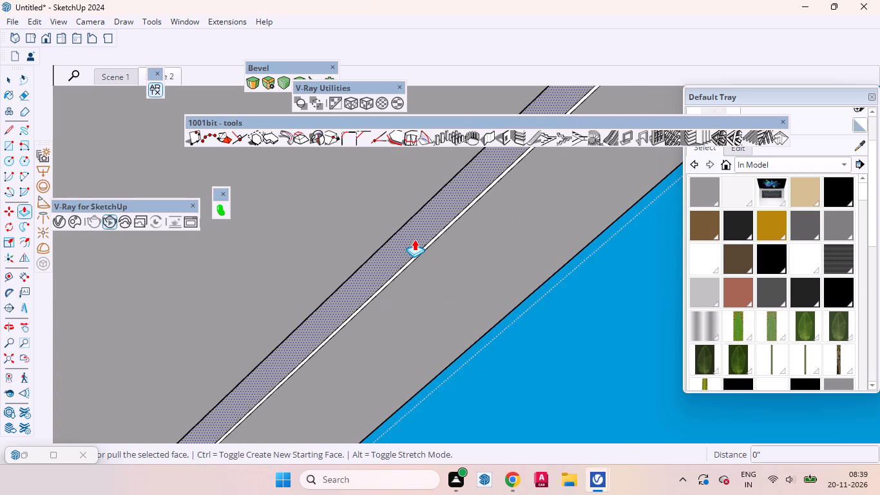
{"action": "double_click", "coordinate": [414, 239]}
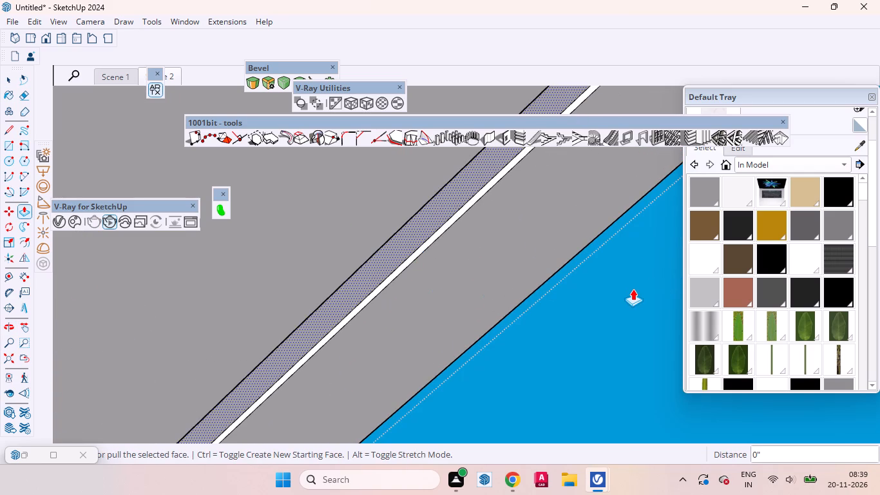
{"action": "key", "text": "space"}
Draw a rectangle about 1" by 11' 5" between the two side guides, starting at the back groove's inner corner.
{"action": "scroll", "coordinate": [434, 274], "scroll_direction": "down", "scroll_amount": 9}
{"action": "scroll", "coordinate": [450, 267], "scroll_direction": "up", "scroll_amount": 1}
{"action": "scroll", "coordinate": [450, 268], "scroll_direction": "down", "scroll_amount": 13}
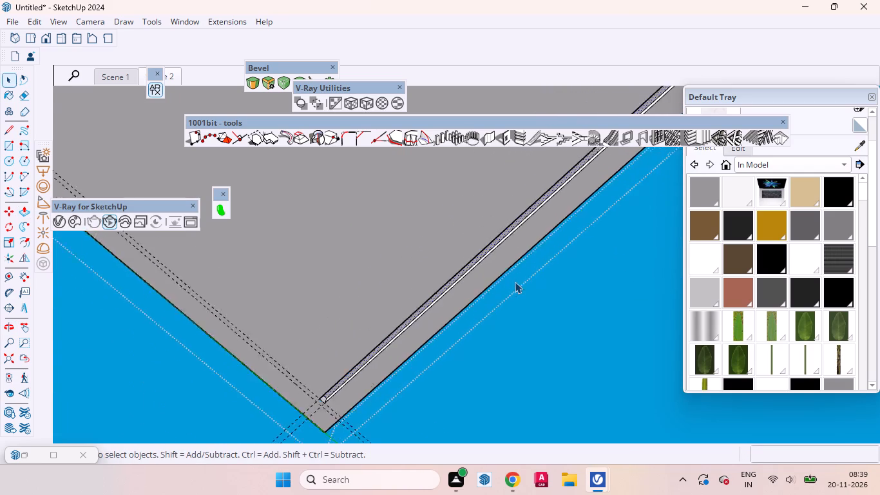
{"action": "scroll", "coordinate": [515, 282], "scroll_direction": "down", "scroll_amount": 2}
{"action": "scroll", "coordinate": [300, 366], "scroll_direction": "up", "scroll_amount": 18}
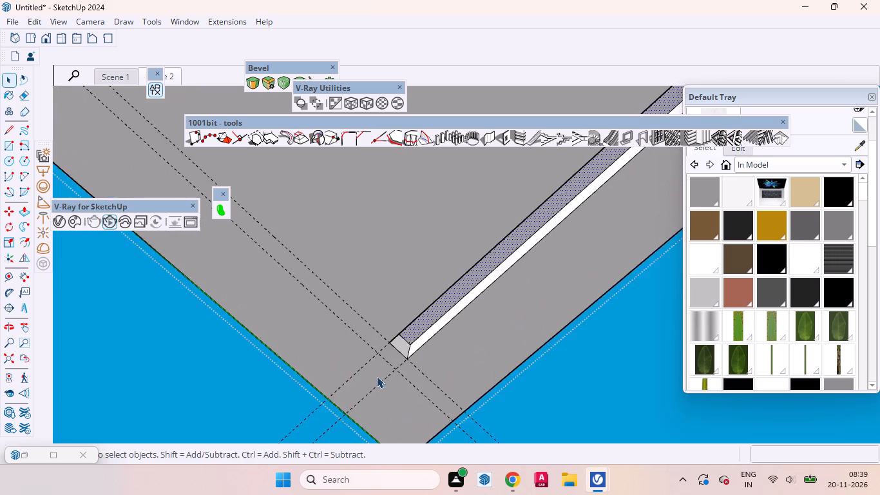
{"action": "scroll", "coordinate": [377, 376], "scroll_direction": "up", "scroll_amount": 8}
{"action": "left_click", "coordinate": [392, 347]}
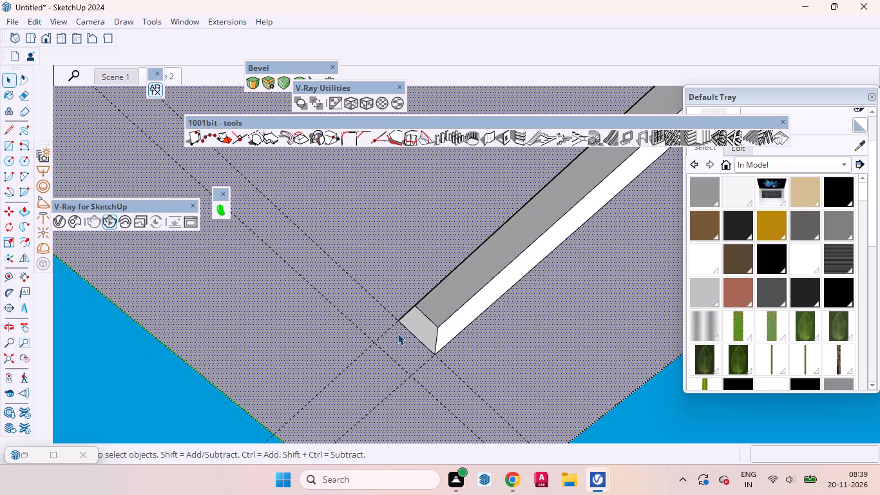
{"action": "key", "text": "r"}
{"action": "left_click", "coordinate": [395, 320]}
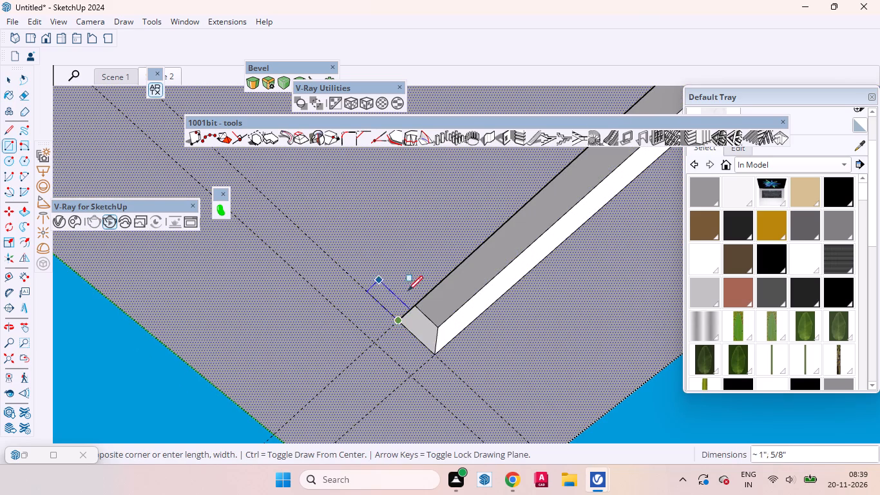
{"action": "scroll", "coordinate": [408, 291], "scroll_direction": "down", "scroll_amount": 3}
{"action": "scroll", "coordinate": [416, 296], "scroll_direction": "down", "scroll_amount": 20}
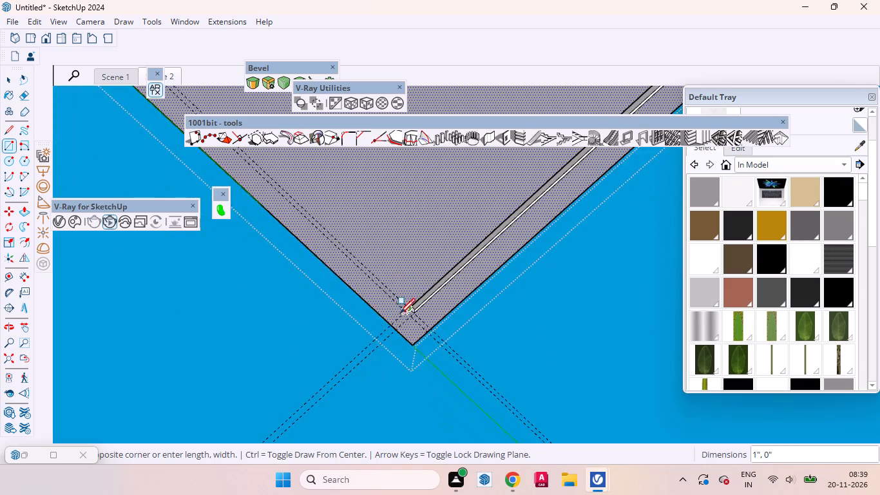
{"action": "scroll", "coordinate": [400, 313], "scroll_direction": "down", "scroll_amount": 9}
{"action": "scroll", "coordinate": [401, 322], "scroll_direction": "up", "scroll_amount": 1}
{"action": "scroll", "coordinate": [401, 322], "scroll_direction": "down", "scroll_amount": 3}
{"action": "scroll", "coordinate": [256, 195], "scroll_direction": "up", "scroll_amount": 3}
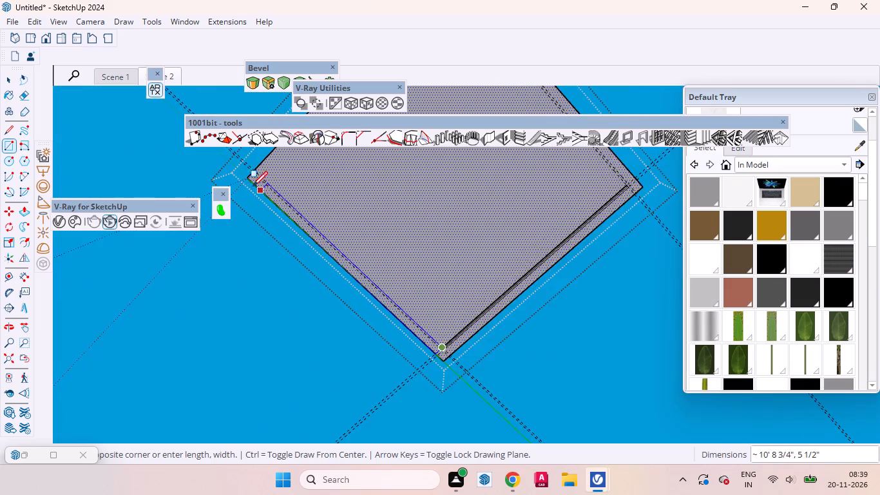
{"action": "scroll", "coordinate": [253, 186], "scroll_direction": "up", "scroll_amount": 17}
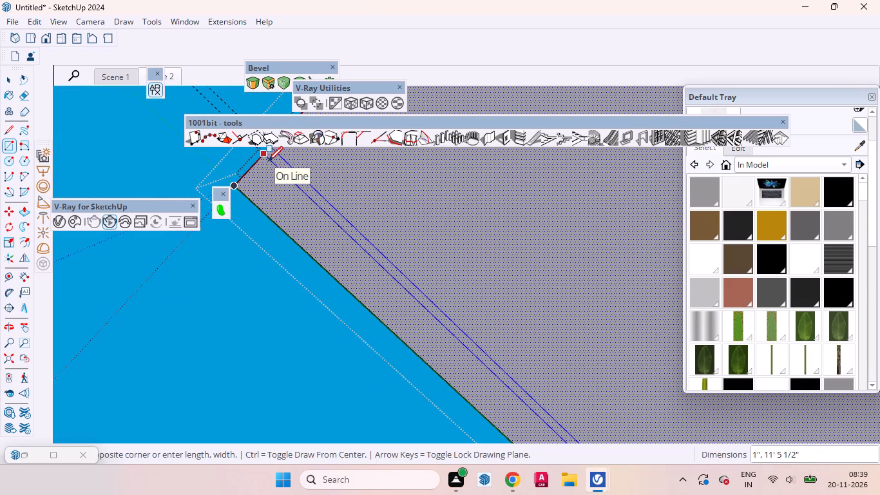
{"action": "left_click", "coordinate": [271, 162]}
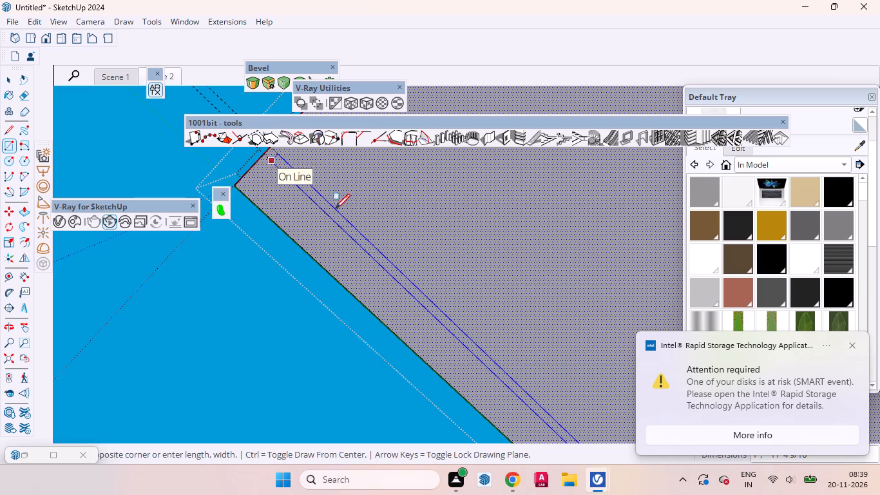
{"action": "key", "text": "space"}
Push the new side strip face 2" up into the ceiling slab to form a side groove.
{"action": "scroll", "coordinate": [335, 206], "scroll_direction": "up", "scroll_amount": 4}
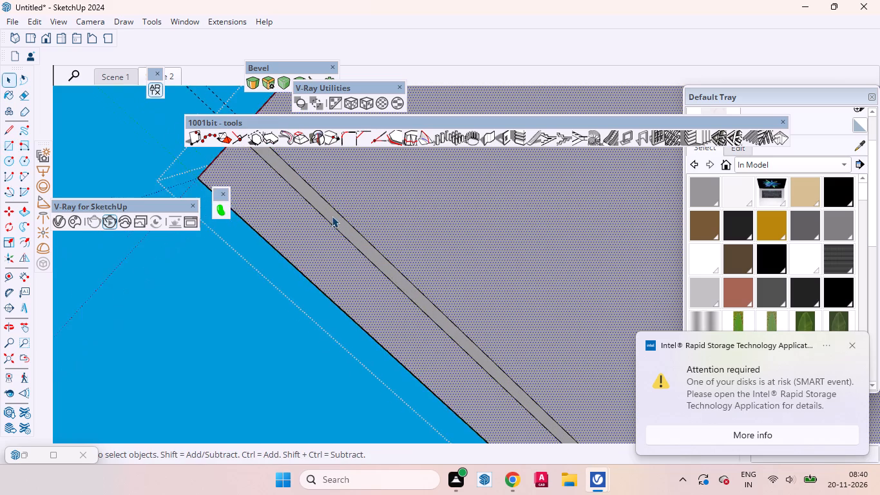
{"action": "scroll", "coordinate": [332, 216], "scroll_direction": "up", "scroll_amount": 3}
{"action": "left_click", "coordinate": [332, 218]}
{"action": "key", "text": "p"}
{"action": "left_click", "coordinate": [332, 218]}
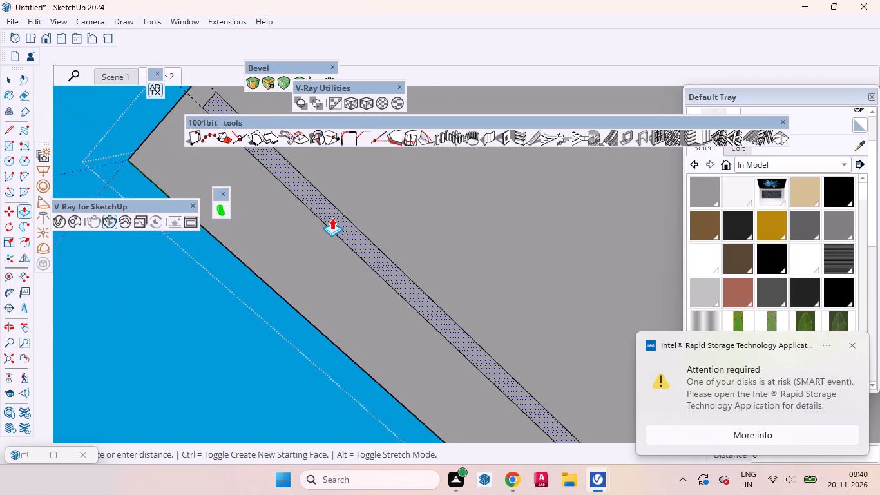
{"action": "key", "text": "2"}
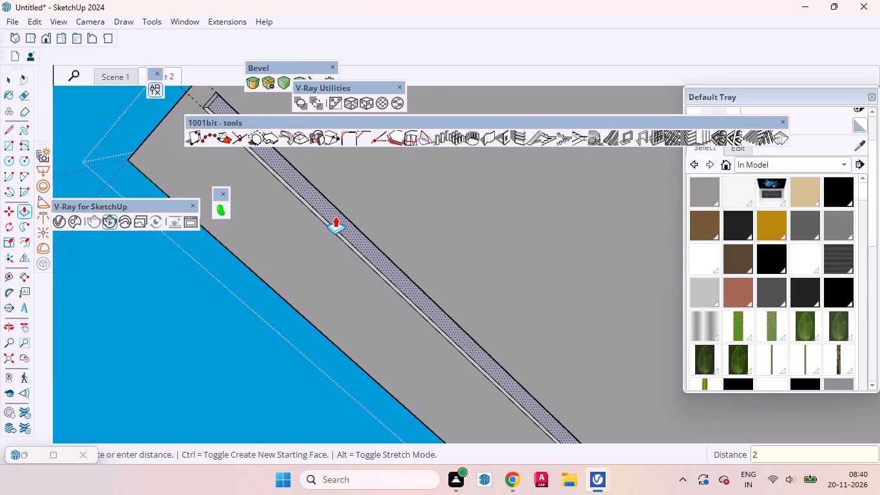
{"action": "key", "text": "Return"}
{"action": "key", "text": "space"}
Extend the back groove's end face 1" to the side groove's outer edge at the shared corner.
{"action": "scroll", "coordinate": [303, 270], "scroll_direction": "down", "scroll_amount": 6}
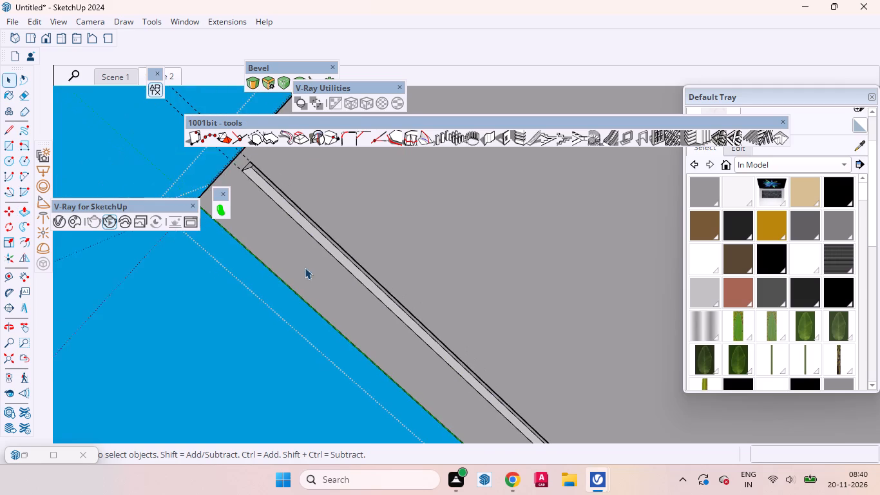
{"action": "scroll", "coordinate": [305, 267], "scroll_direction": "down", "scroll_amount": 20}
{"action": "scroll", "coordinate": [305, 267], "scroll_direction": "down", "scroll_amount": 3}
{"action": "scroll", "coordinate": [417, 354], "scroll_direction": "up", "scroll_amount": 3}
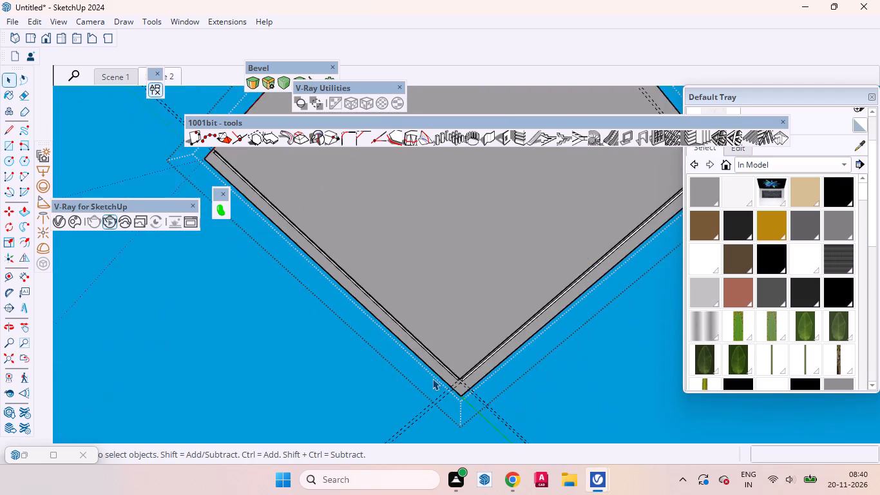
{"action": "scroll", "coordinate": [432, 378], "scroll_direction": "up", "scroll_amount": 20}
{"action": "scroll", "coordinate": [432, 378], "scroll_direction": "up", "scroll_amount": 3}
{"action": "middle_click_drag", "start_coordinate": [443, 379], "coordinate": [434, 360]}
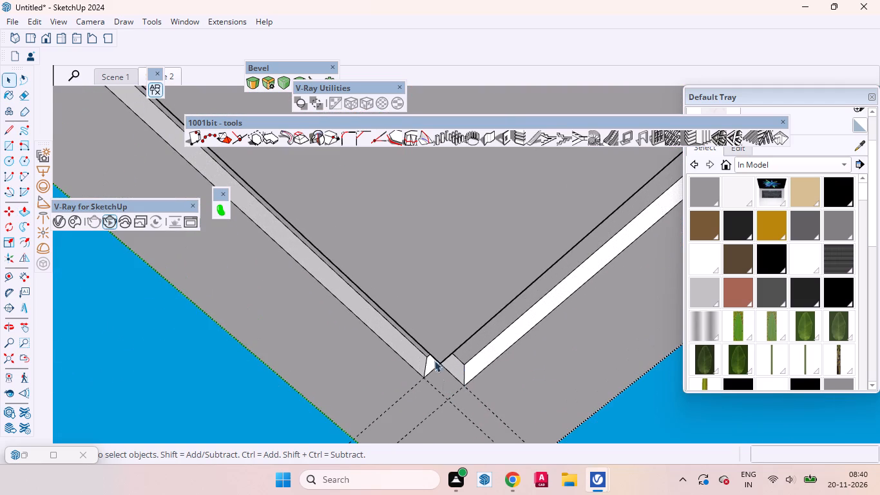
{"action": "middle_click_drag", "start_coordinate": [434, 360], "coordinate": [407, 278]}
{"action": "scroll", "coordinate": [460, 384], "scroll_direction": "up", "scroll_amount": 6}
{"action": "middle_click_drag", "start_coordinate": [464, 383], "coordinate": [426, 404]}
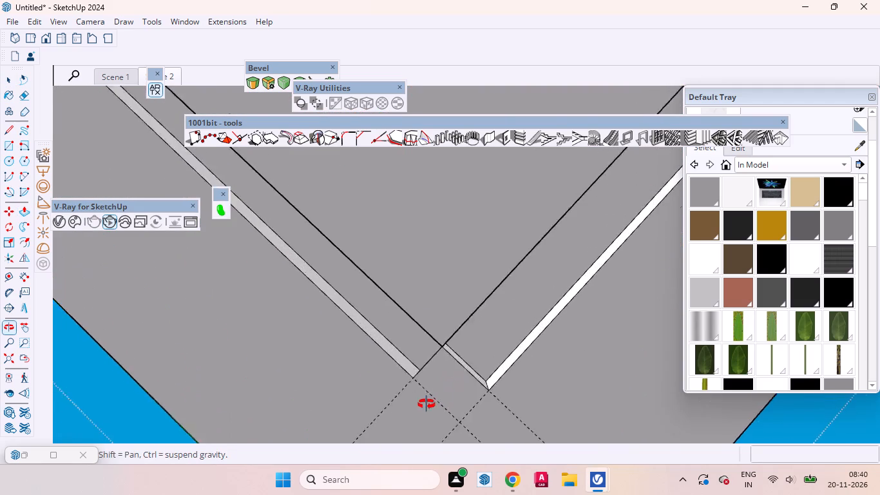
{"action": "middle_click_drag", "start_coordinate": [426, 404], "coordinate": [354, 430]}
{"action": "scroll", "coordinate": [491, 365], "scroll_direction": "up", "scroll_amount": 4}
{"action": "left_click", "coordinate": [443, 363]}
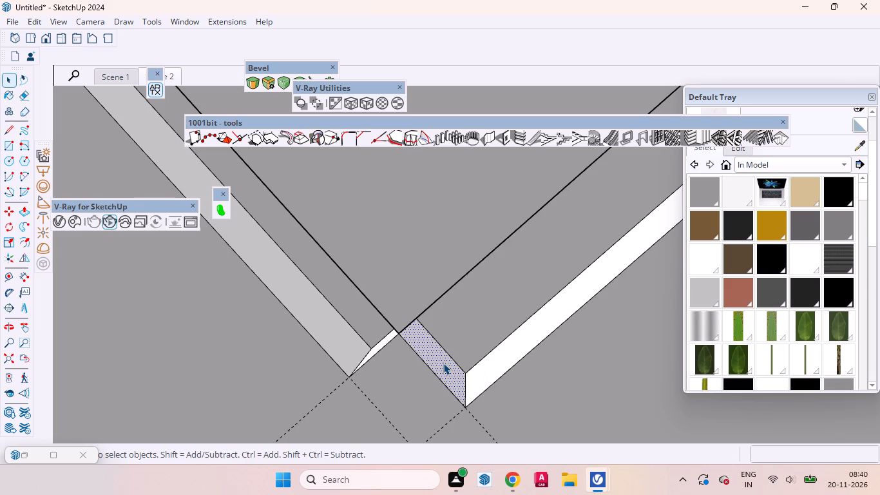
{"action": "key", "text": "p"}
{"action": "left_click", "coordinate": [443, 363]}
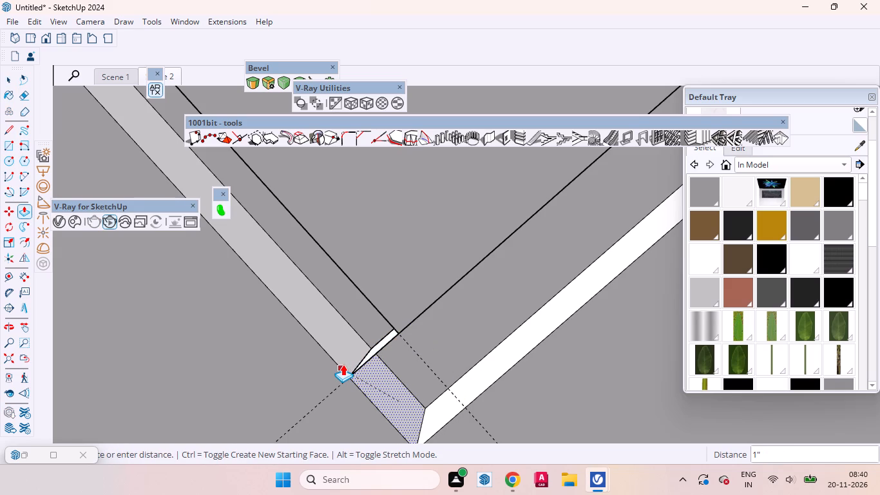
{"action": "left_click", "coordinate": [343, 364]}
{"action": "key", "text": "space"}
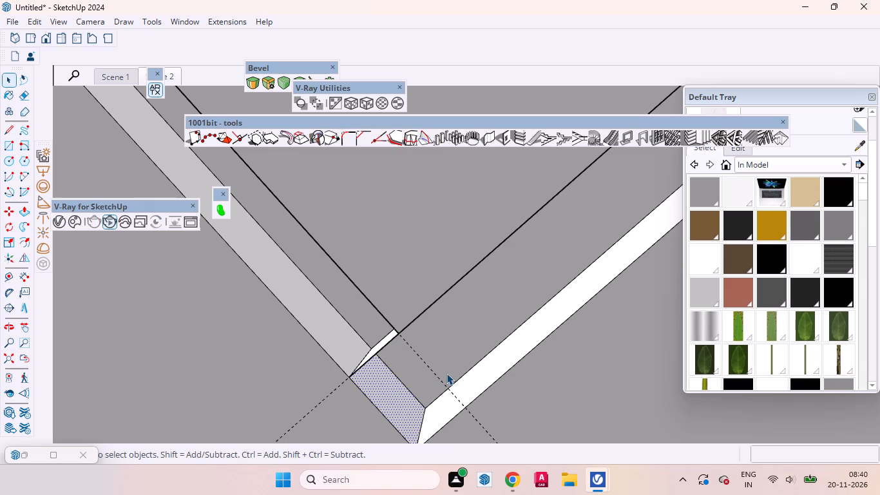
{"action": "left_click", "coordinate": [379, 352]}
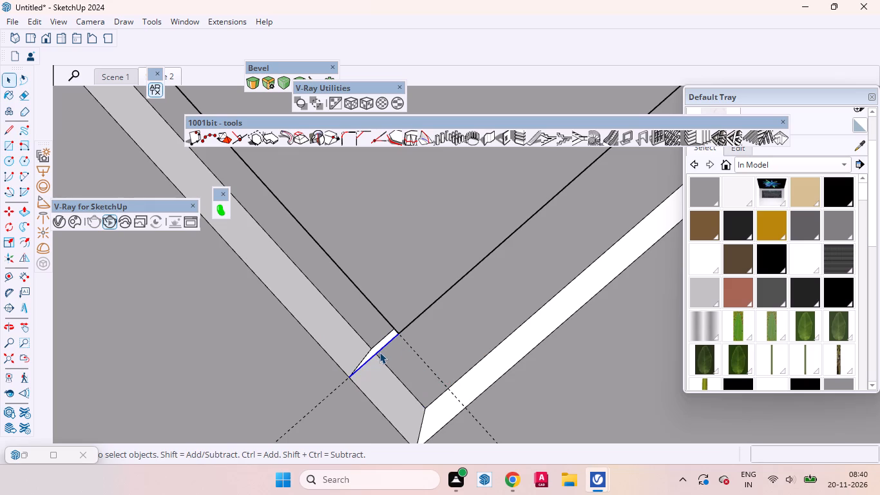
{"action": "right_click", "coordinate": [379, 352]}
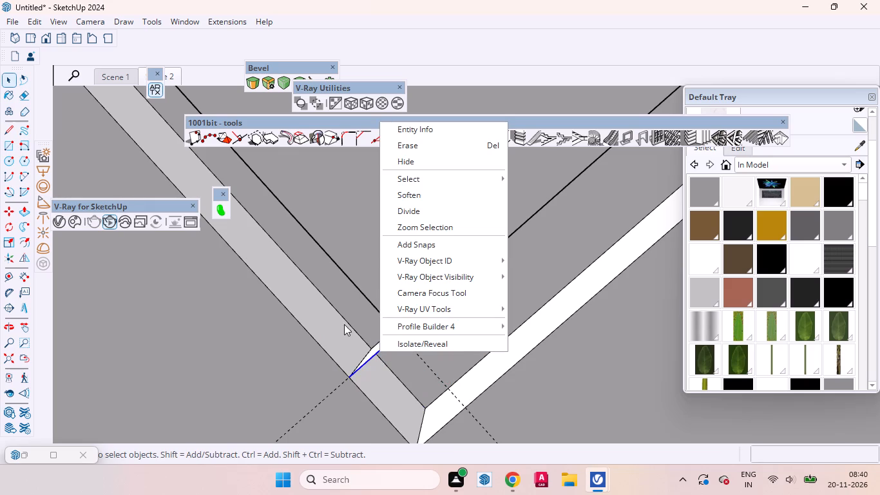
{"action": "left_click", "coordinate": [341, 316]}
Group the back groove's top face with its edges and convert the group into a V-Ray mesh light.
{"action": "middle_click_drag", "start_coordinate": [372, 316], "coordinate": [497, 257]}
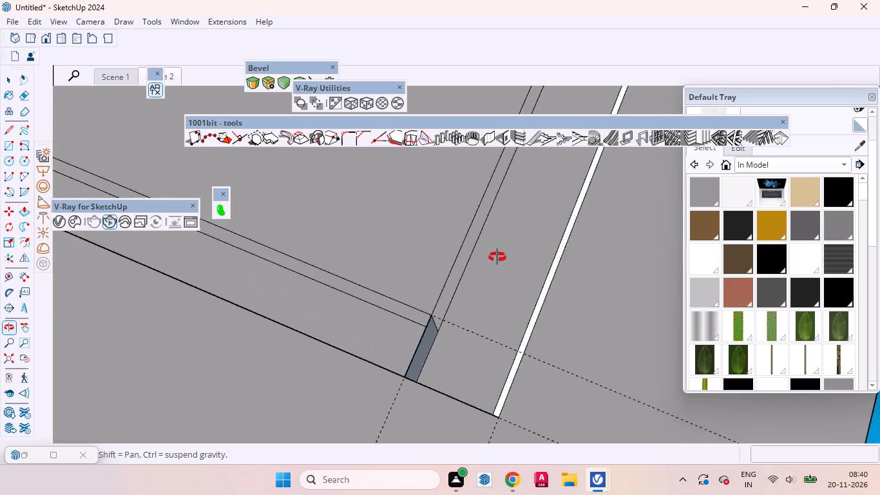
{"action": "middle_click_drag", "start_coordinate": [497, 257], "coordinate": [491, 162]}
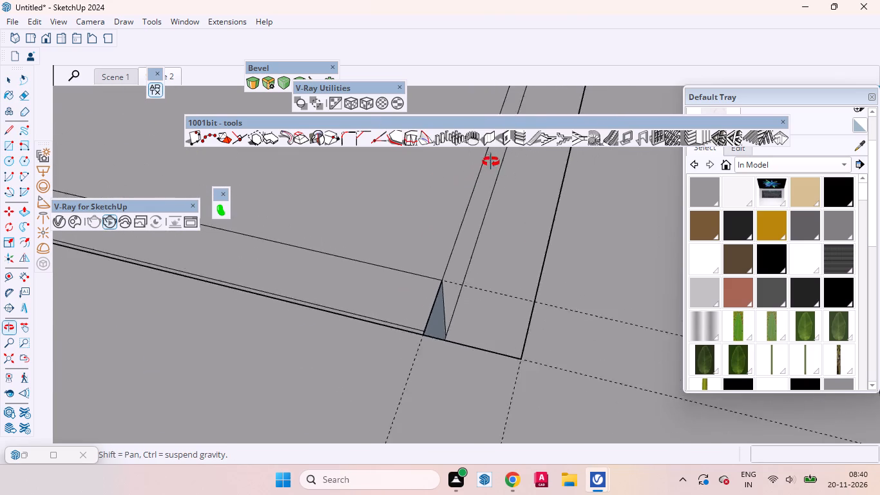
{"action": "middle_click_drag", "start_coordinate": [491, 162], "coordinate": [496, 155]}
{"action": "left_click", "coordinate": [397, 295]}
{"action": "middle_click_drag", "start_coordinate": [405, 298], "coordinate": [387, 358]}
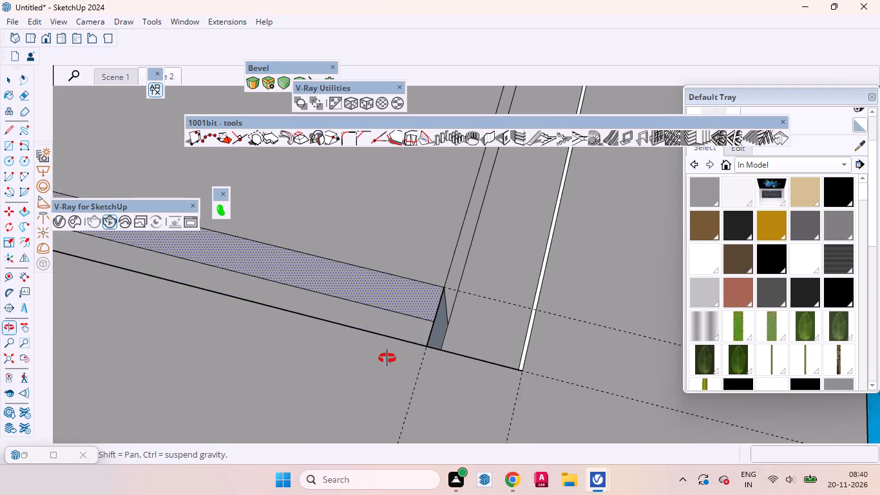
{"action": "middle_click_drag", "start_coordinate": [387, 358], "coordinate": [380, 410]}
{"action": "scroll", "coordinate": [382, 335], "scroll_direction": "up", "scroll_amount": 3}
{"action": "left_click", "coordinate": [388, 325]}
{"action": "double_click", "coordinate": [388, 325]}
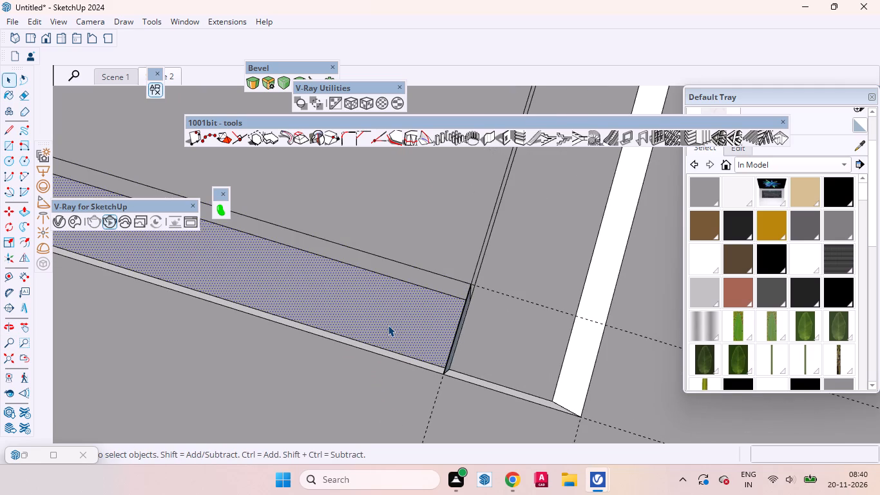
{"action": "right_click", "coordinate": [388, 325]}
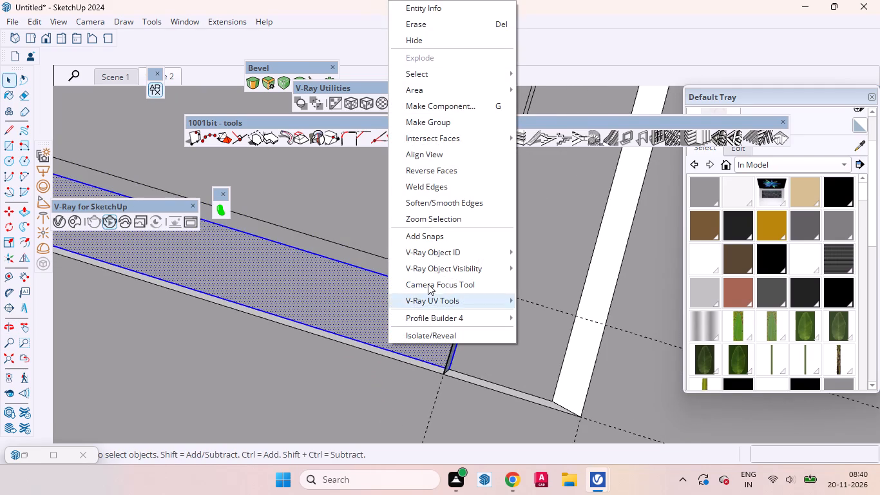
{"action": "left_click", "coordinate": [426, 121]}
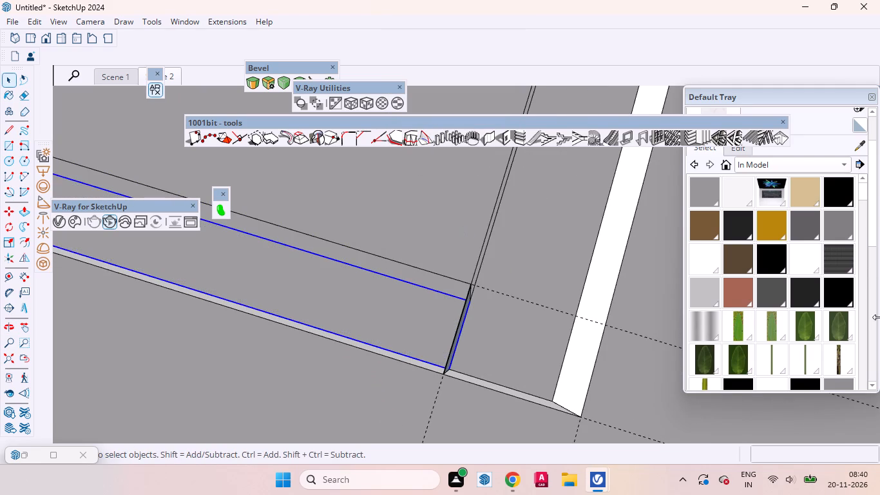
{"action": "left_click", "coordinate": [41, 263]}
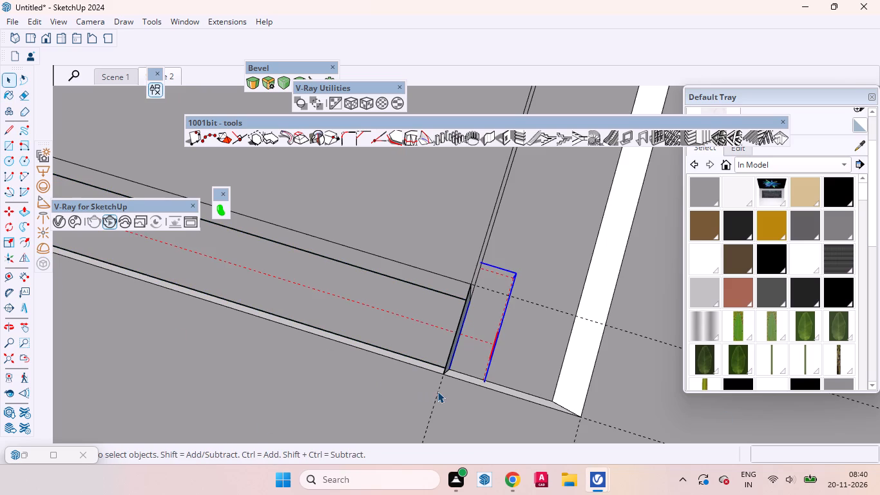
Stop the V-Ray interactive render.
{"action": "left_click", "coordinate": [108, 221]}
Extend the side groove's far end face to the outer of the two front guide lines.
{"action": "scroll", "coordinate": [364, 391], "scroll_direction": "down", "scroll_amount": 5}
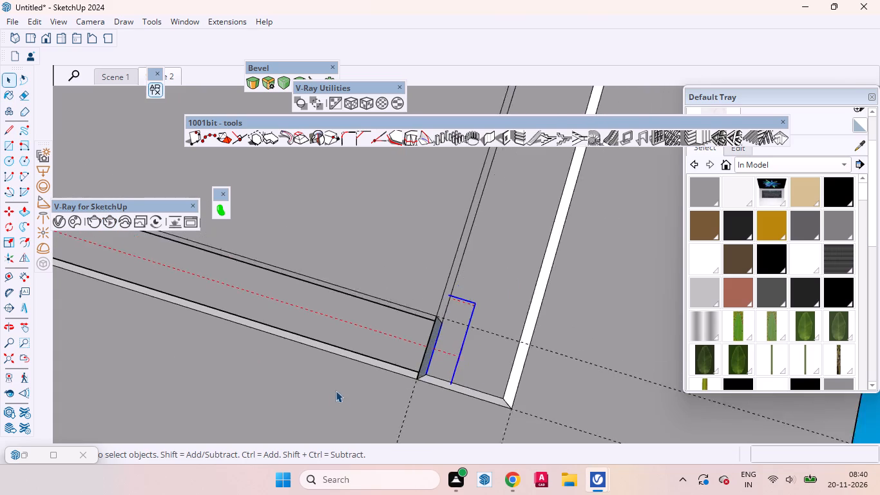
{"action": "scroll", "coordinate": [336, 391], "scroll_direction": "down", "scroll_amount": 4}
{"action": "scroll", "coordinate": [412, 383], "scroll_direction": "up", "scroll_amount": 1}
{"action": "scroll", "coordinate": [412, 383], "scroll_direction": "down", "scroll_amount": 20}
{"action": "scroll", "coordinate": [412, 383], "scroll_direction": "down", "scroll_amount": 4}
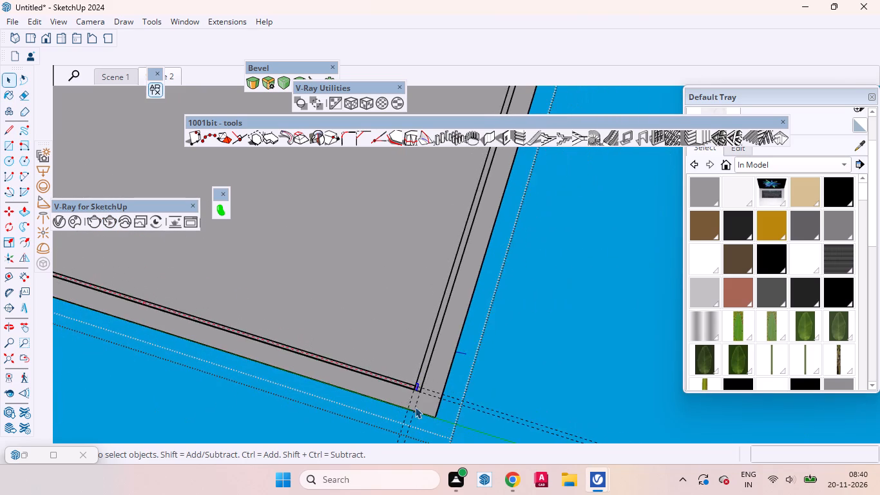
{"action": "scroll", "coordinate": [415, 407], "scroll_direction": "down", "scroll_amount": 11}
{"action": "scroll", "coordinate": [476, 202], "scroll_direction": "up", "scroll_amount": 6}
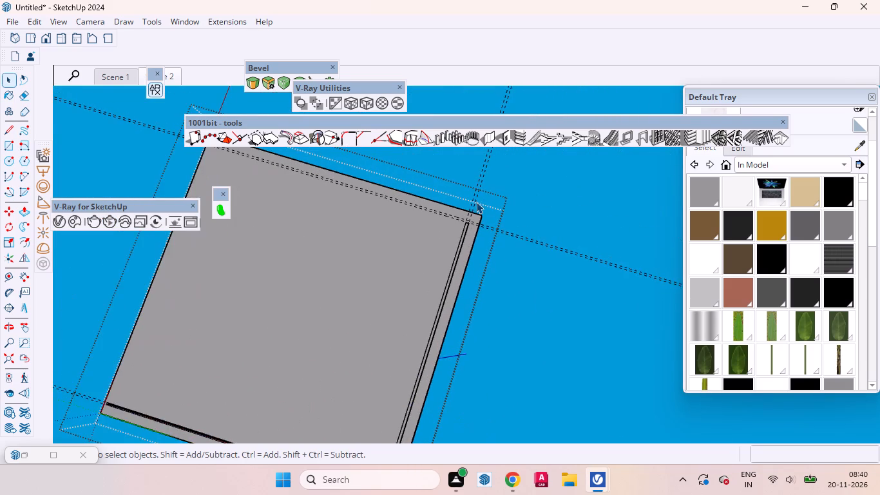
{"action": "scroll", "coordinate": [476, 202], "scroll_direction": "up", "scroll_amount": 20}
{"action": "scroll", "coordinate": [476, 202], "scroll_direction": "up", "scroll_amount": 3}
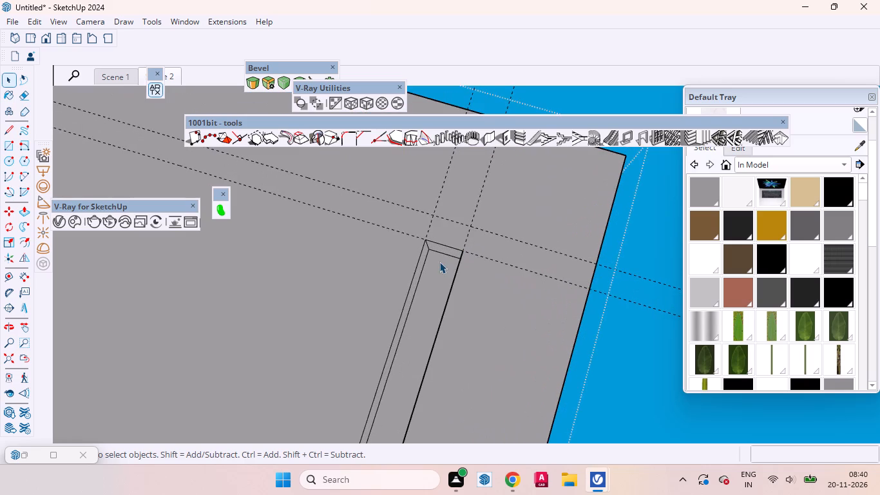
{"action": "middle_click_drag", "start_coordinate": [439, 262], "coordinate": [497, 176]}
{"action": "scroll", "coordinate": [441, 212], "scroll_direction": "up", "scroll_amount": 7}
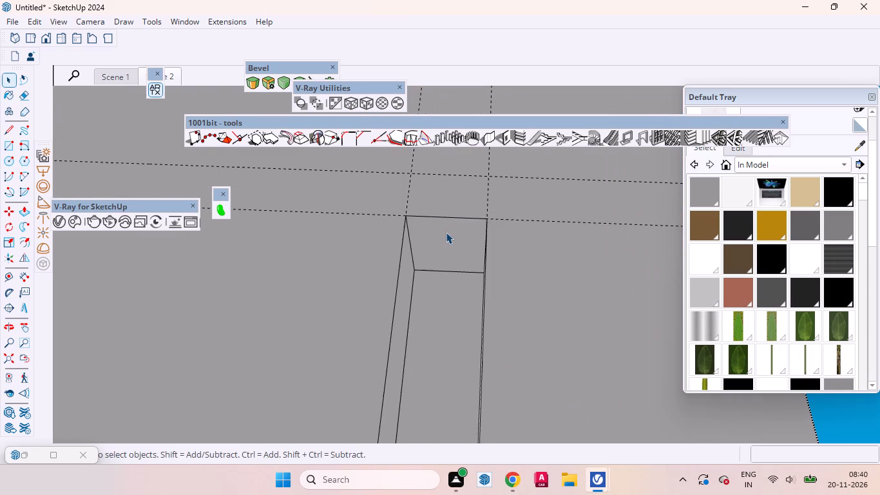
{"action": "left_click", "coordinate": [445, 236]}
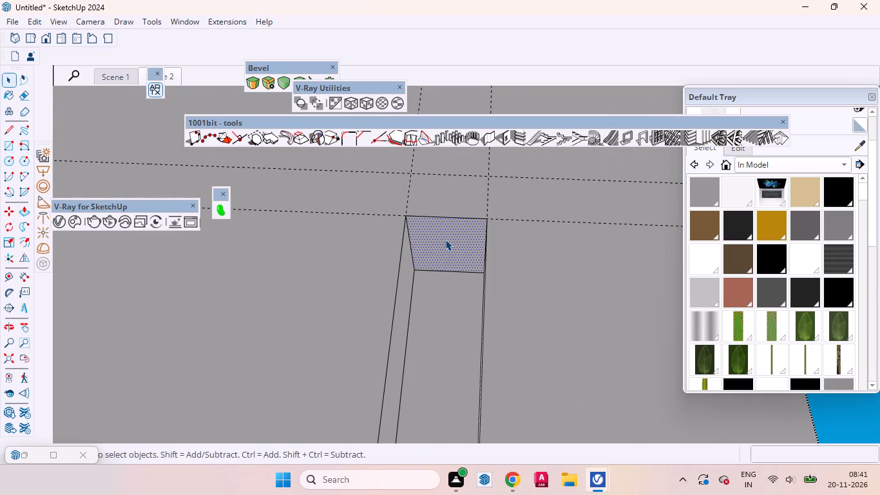
{"action": "key", "text": "p"}
{"action": "left_click", "coordinate": [456, 247]}
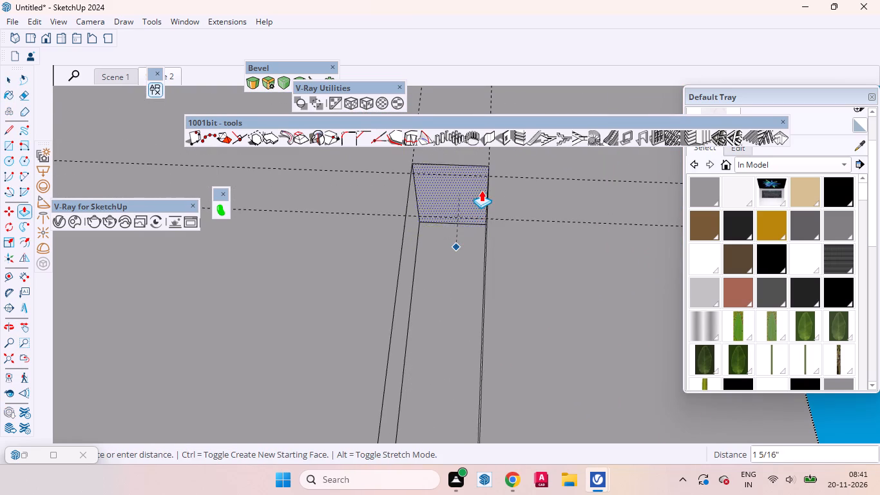
{"action": "left_click", "coordinate": [486, 175]}
Group the side groove's top face with its edges and convert the group into a V-Ray mesh light.
{"action": "key", "text": "space"}
{"action": "left_click", "coordinate": [442, 311]}
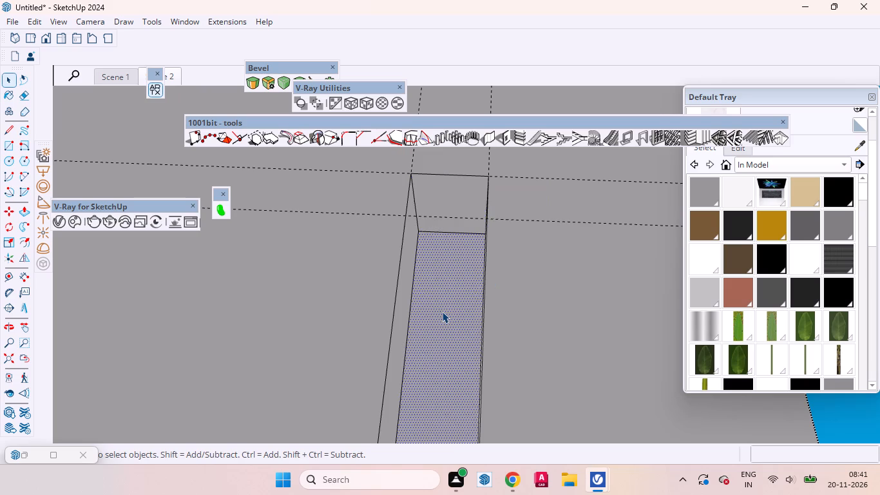
{"action": "double_click", "coordinate": [442, 311]}
{"action": "right_click", "coordinate": [442, 311]}
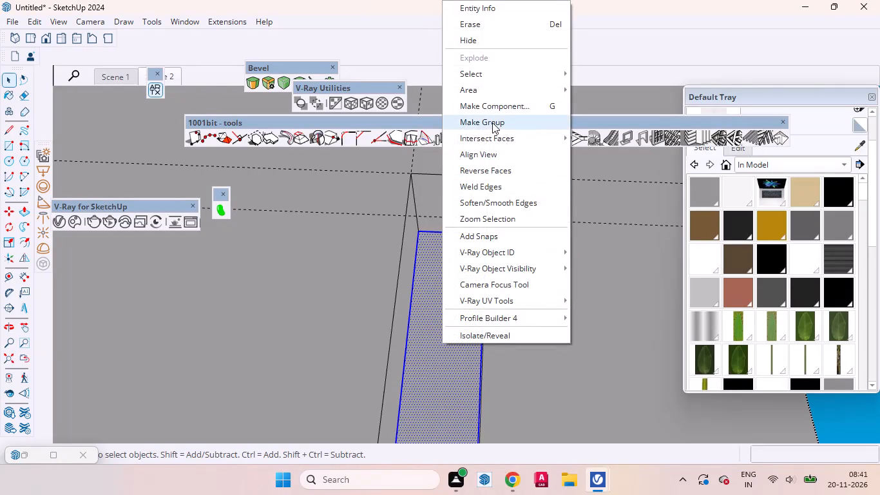
{"action": "left_click", "coordinate": [492, 122]}
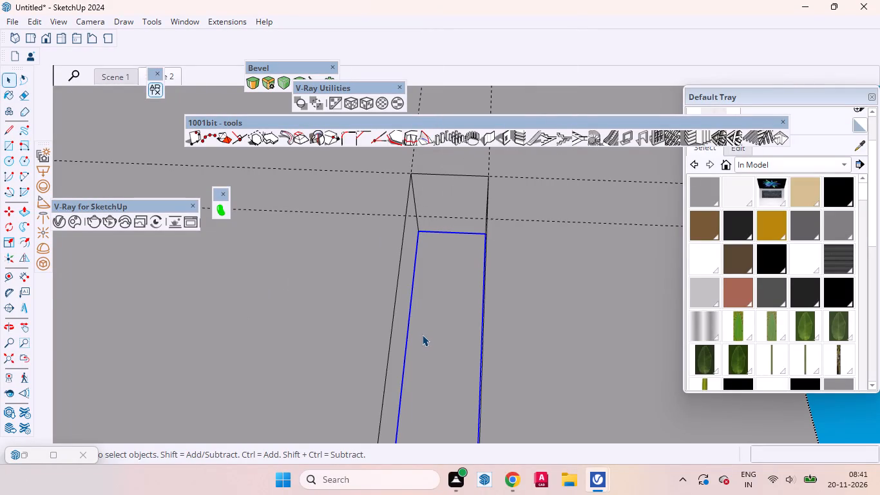
{"action": "left_click", "coordinate": [41, 260]}
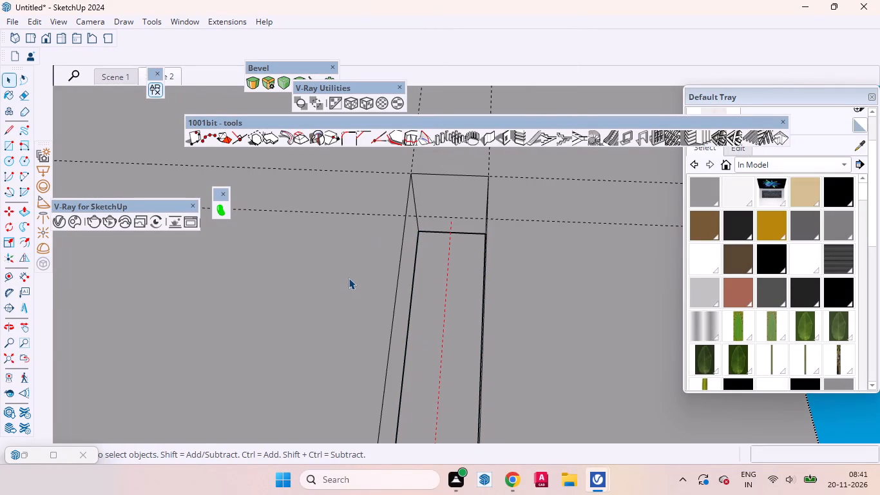
Draw a rectangle about 11' 4 1/2" by 1" between the two front guides, starting at the side groove's extended end corner.
{"action": "scroll", "coordinate": [407, 302], "scroll_direction": "up", "scroll_amount": 1}
{"action": "scroll", "coordinate": [411, 304], "scroll_direction": "down", "scroll_amount": 11}
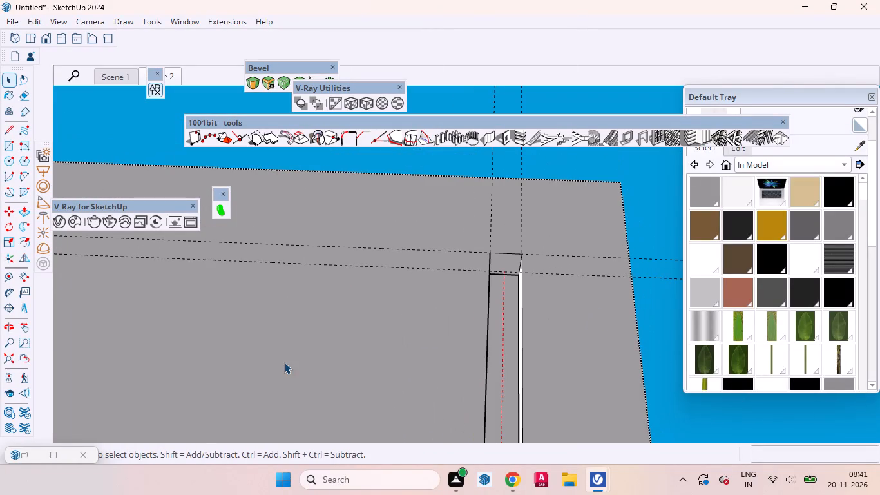
{"action": "left_click", "coordinate": [287, 362]}
{"action": "scroll", "coordinate": [479, 323], "scroll_direction": "down", "scroll_amount": 20}
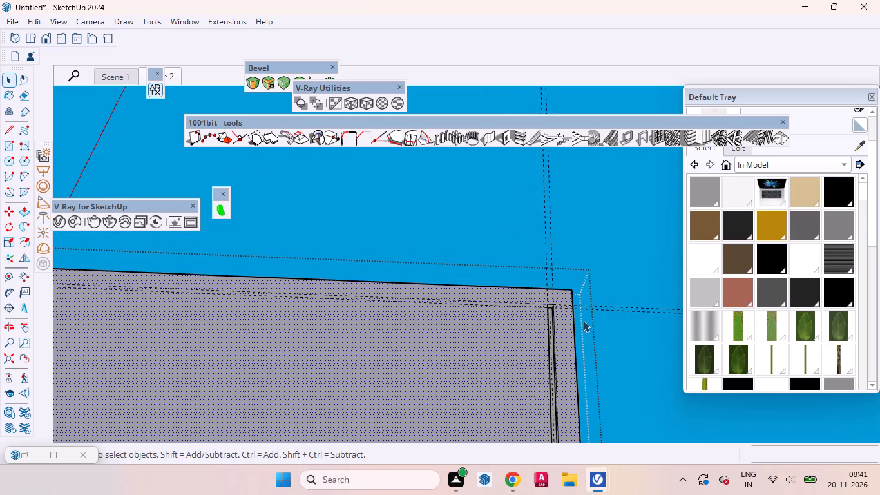
{"action": "scroll", "coordinate": [582, 329], "scroll_direction": "down", "scroll_amount": 4}
{"action": "key", "text": "r"}
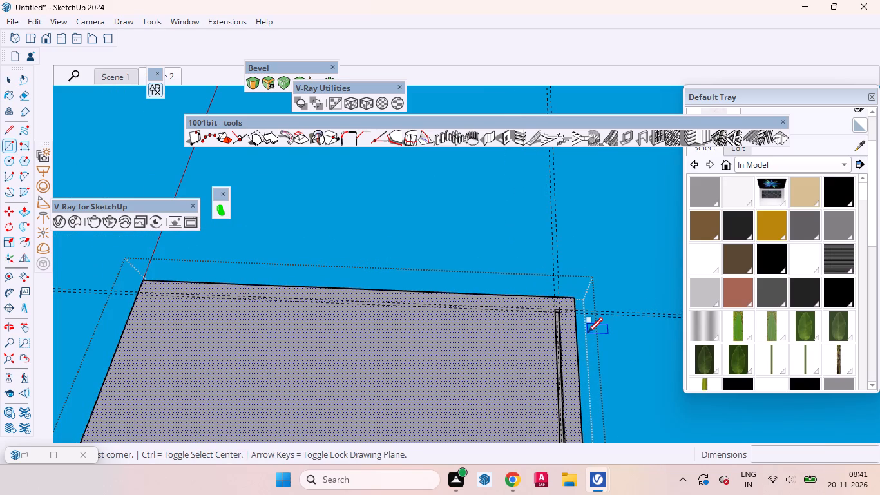
{"action": "scroll", "coordinate": [568, 289], "scroll_direction": "up", "scroll_amount": 12}
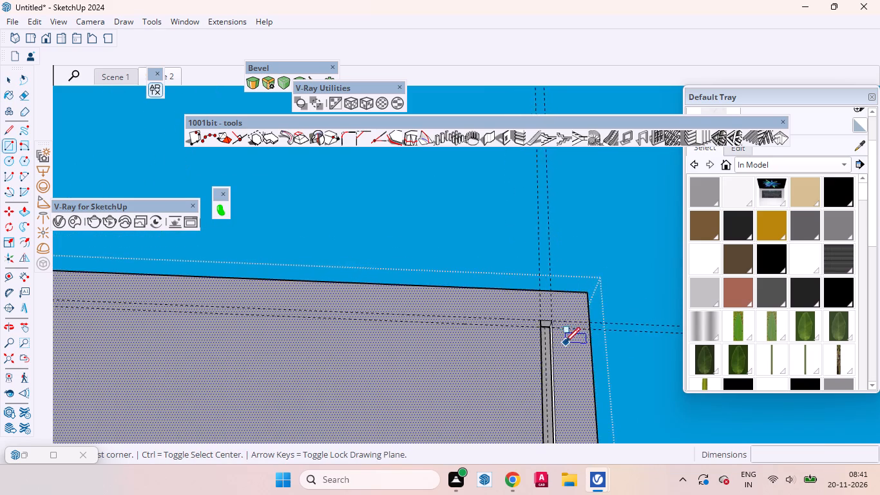
{"action": "scroll", "coordinate": [565, 342], "scroll_direction": "up", "scroll_amount": 8}
{"action": "left_click", "coordinate": [523, 296]}
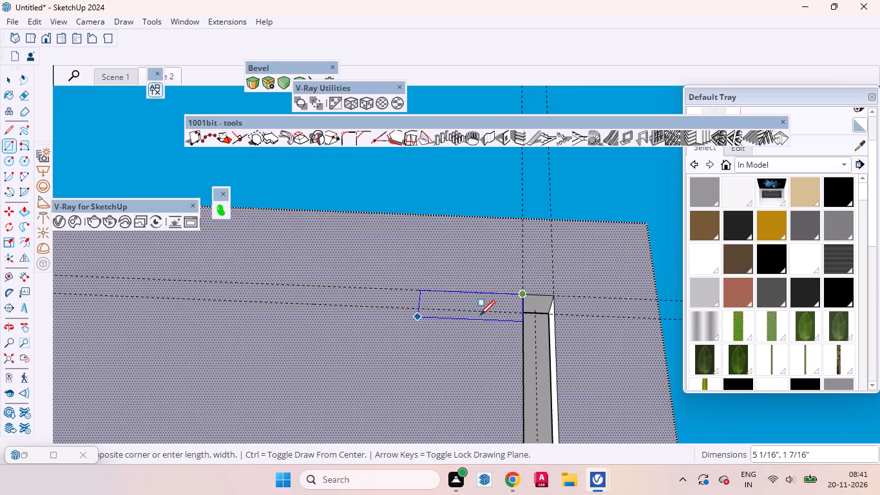
{"action": "scroll", "coordinate": [621, 309], "scroll_direction": "down", "scroll_amount": 8}
{"action": "scroll", "coordinate": [653, 313], "scroll_direction": "up", "scroll_amount": 1}
{"action": "scroll", "coordinate": [653, 313], "scroll_direction": "down", "scroll_amount": 18}
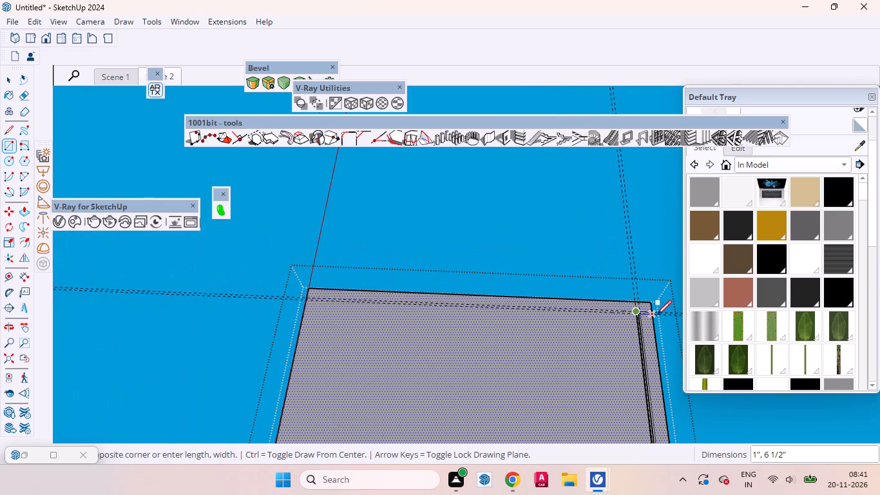
{"action": "scroll", "coordinate": [349, 309], "scroll_direction": "up", "scroll_amount": 20}
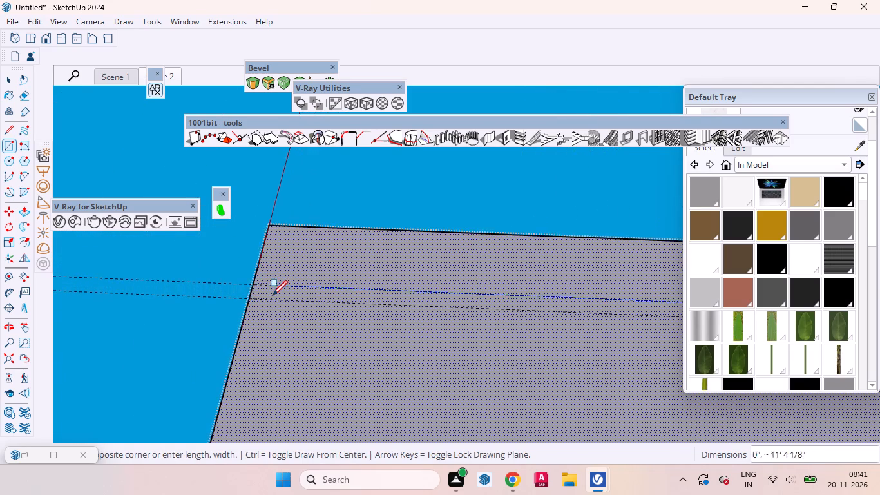
{"action": "scroll", "coordinate": [273, 295], "scroll_direction": "up", "scroll_amount": 2}
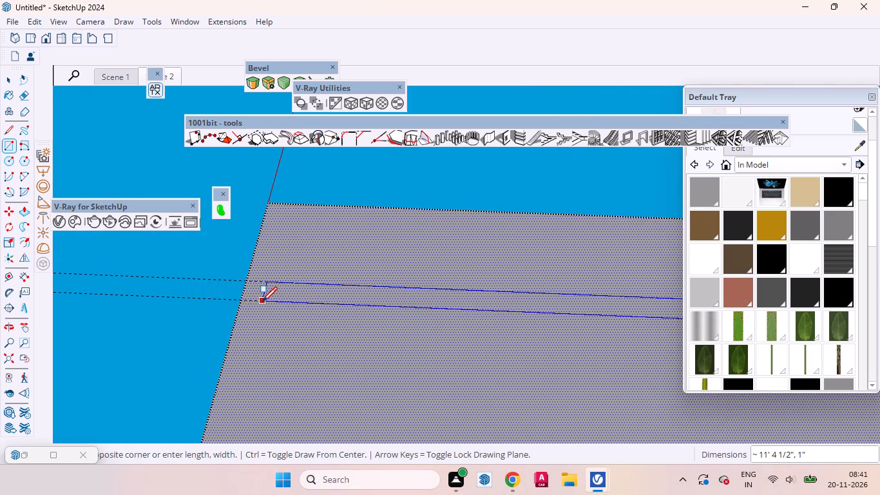
{"action": "left_click", "coordinate": [262, 302]}
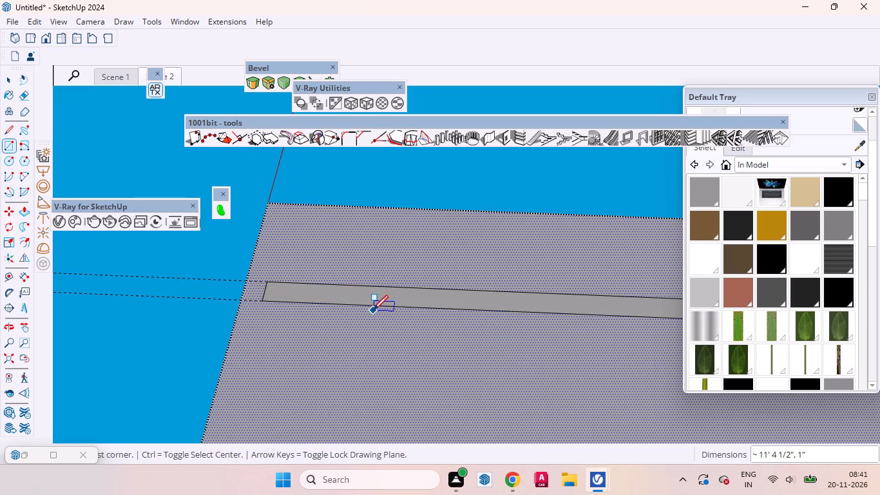
Push the new front strip face up into the ceiling slab by repeating the last push distance to form a groove.
{"action": "key", "text": "space"}
{"action": "left_click", "coordinate": [360, 298]}
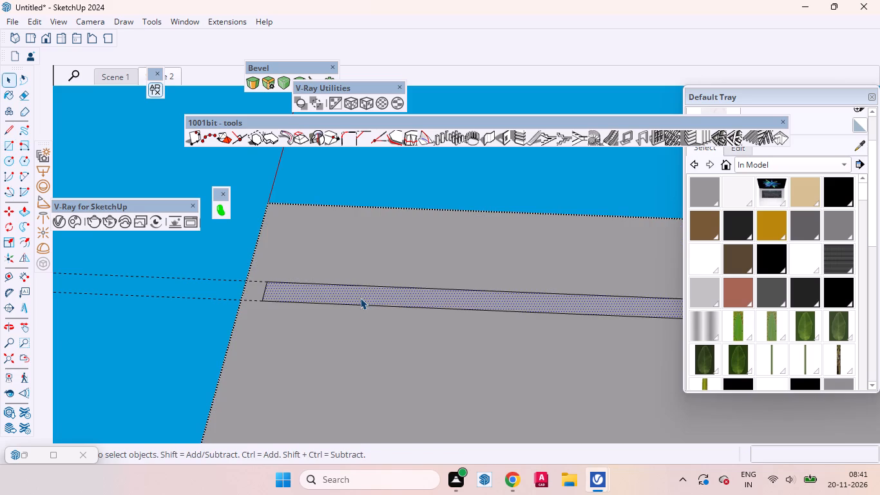
{"action": "key", "text": "p"}
{"action": "double_click", "coordinate": [360, 298]}
{"action": "key", "text": "space"}
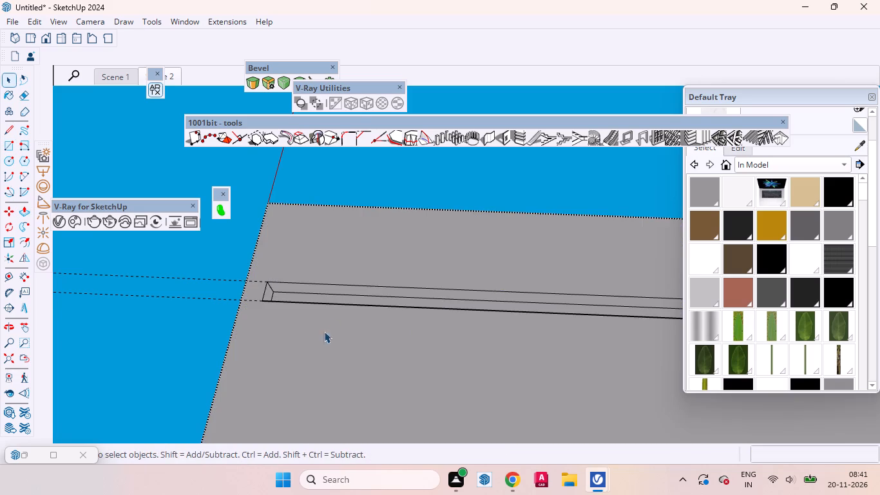
Inspect the ceiling slab corner where the new front groove meets the side groove.
{"action": "scroll", "coordinate": [236, 339], "scroll_direction": "down", "scroll_amount": 20}
{"action": "scroll", "coordinate": [317, 340], "scroll_direction": "down", "scroll_amount": 6}
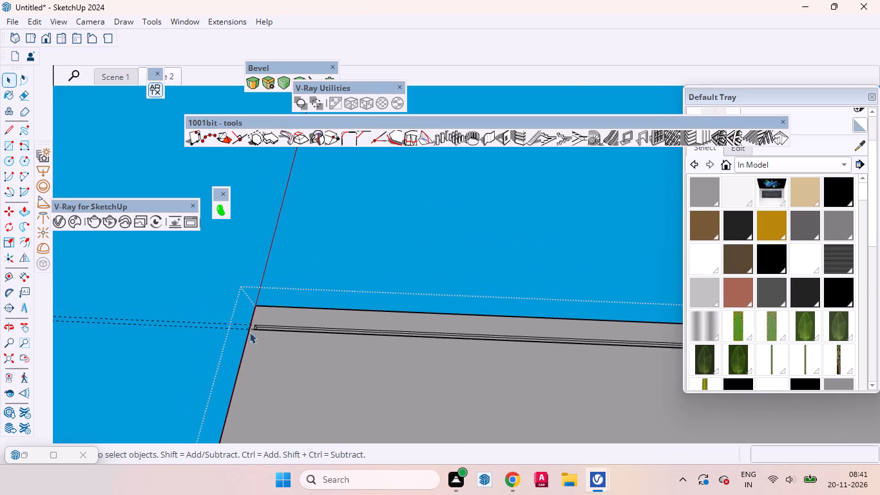
{"action": "scroll", "coordinate": [249, 332], "scroll_direction": "down", "scroll_amount": 8}
{"action": "scroll", "coordinate": [586, 345], "scroll_direction": "up", "scroll_amount": 17}
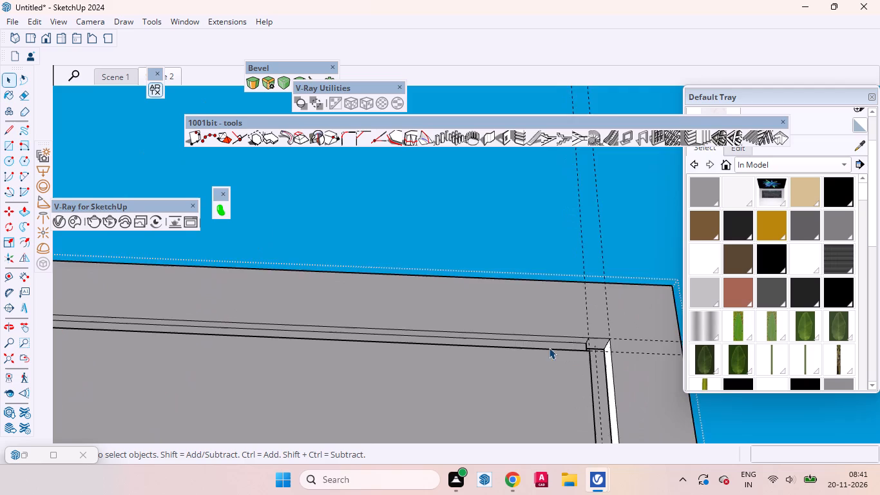
{"action": "scroll", "coordinate": [549, 347], "scroll_direction": "up", "scroll_amount": 15}
{"action": "middle_click_drag", "start_coordinate": [598, 361], "coordinate": [493, 295]}
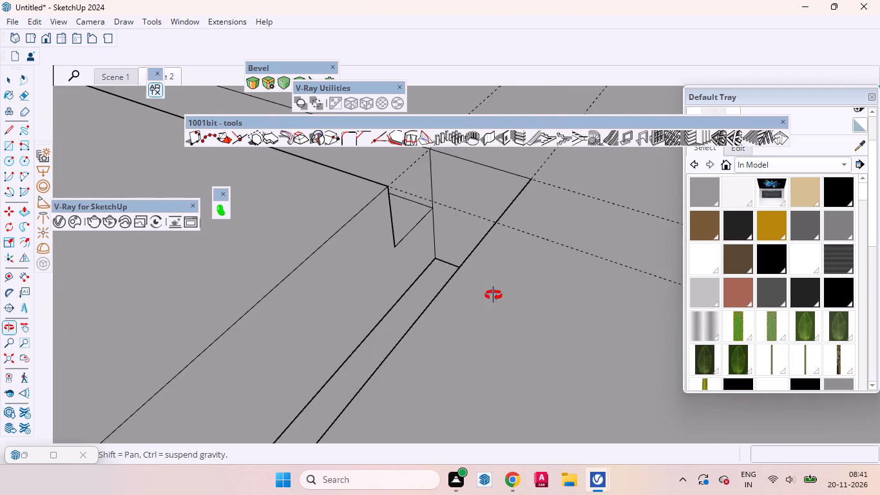
{"action": "middle_click_drag", "start_coordinate": [493, 295], "coordinate": [463, 355]}
{"action": "scroll", "coordinate": [434, 311], "scroll_direction": "down", "scroll_amount": 1}
{"action": "scroll", "coordinate": [435, 307], "scroll_direction": "up", "scroll_amount": 1}
{"action": "scroll", "coordinate": [437, 304], "scroll_direction": "down", "scroll_amount": 1}
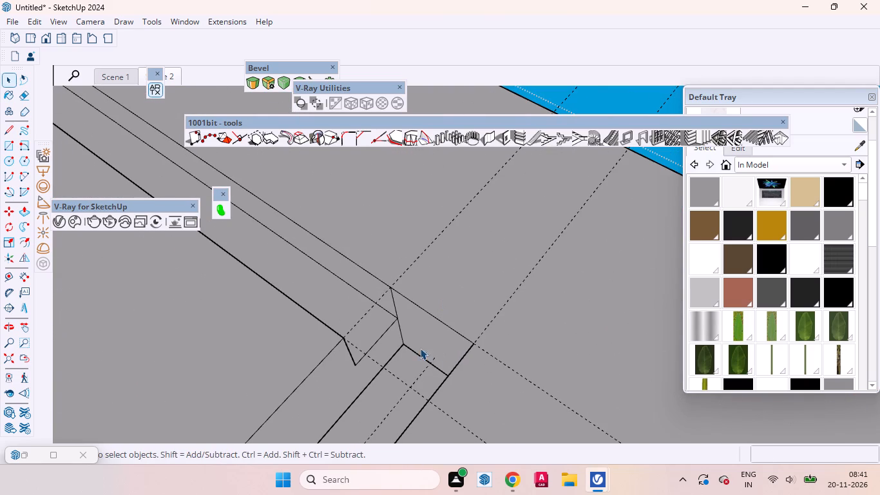
{"action": "middle_click_drag", "start_coordinate": [355, 303], "coordinate": [346, 284]}
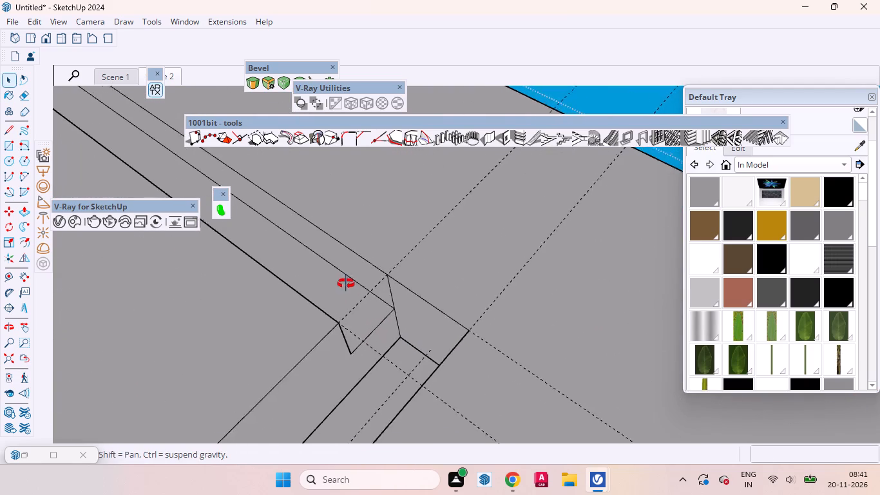
{"action": "middle_click_drag", "start_coordinate": [346, 284], "coordinate": [321, 238]}
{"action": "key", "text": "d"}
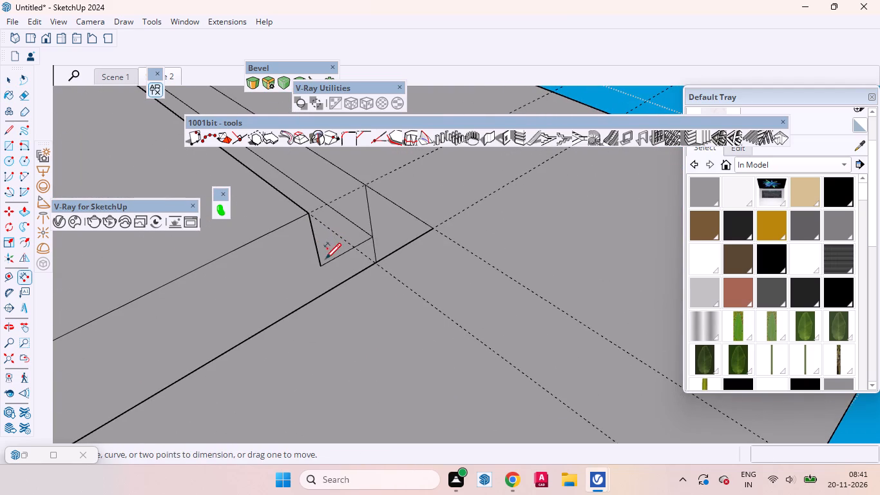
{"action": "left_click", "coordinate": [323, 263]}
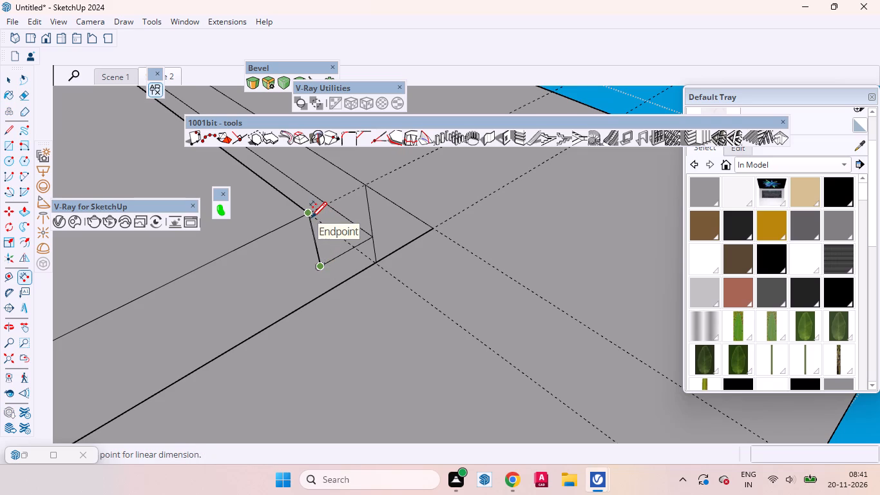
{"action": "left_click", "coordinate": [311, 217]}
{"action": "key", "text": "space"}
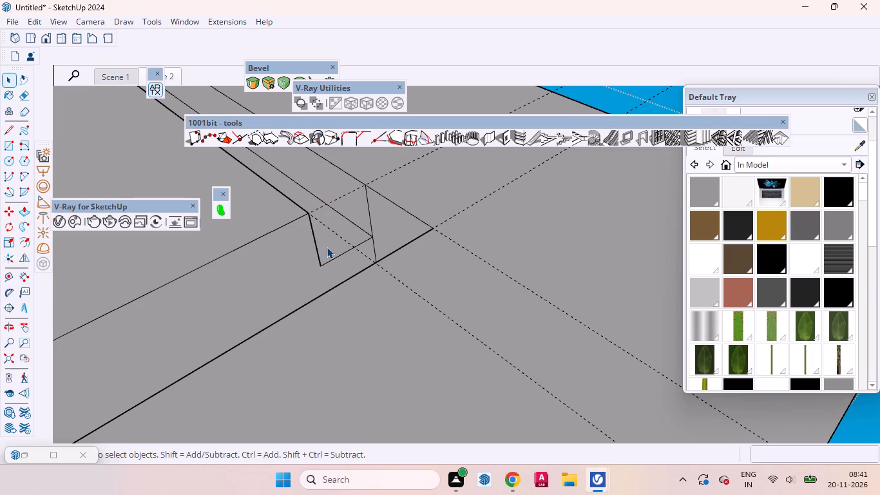
Push the front groove's top face further into the ceiling slab by repeating the last push distance.
{"action": "left_click", "coordinate": [327, 247]}
{"action": "key", "text": "p"}
{"action": "double_click", "coordinate": [327, 247]}
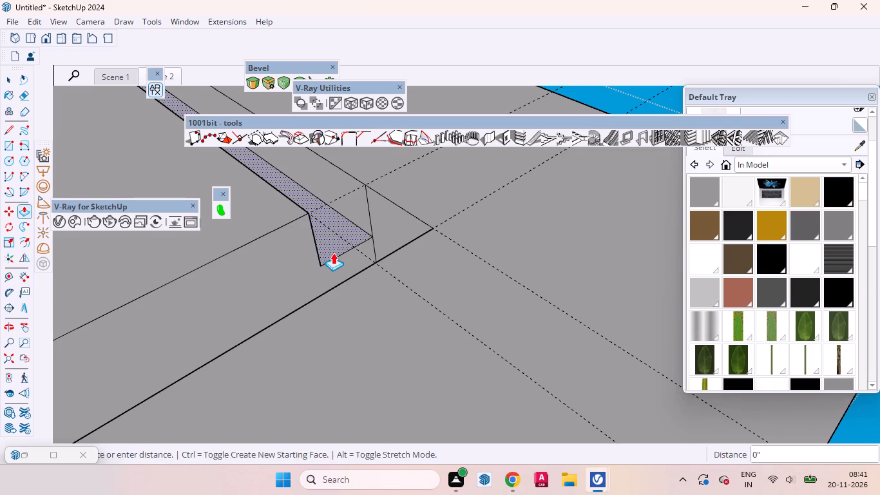
{"action": "middle_click_drag", "start_coordinate": [357, 267], "coordinate": [367, 277]}
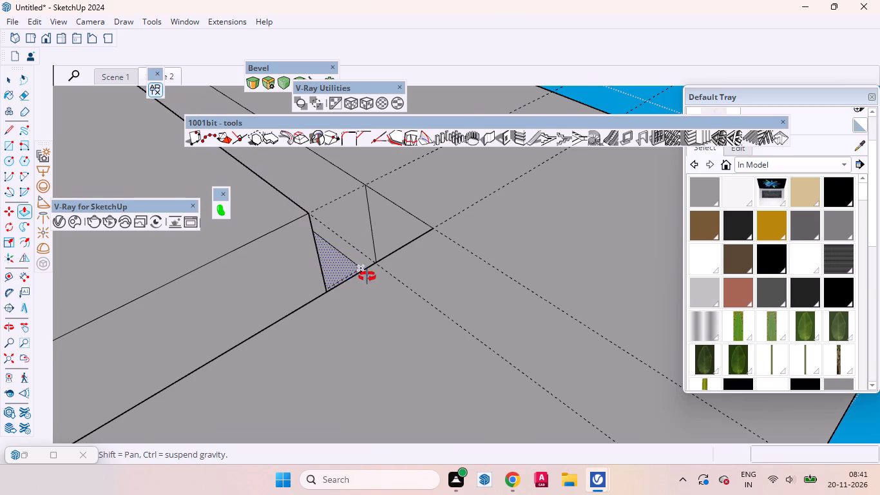
{"action": "middle_click_drag", "start_coordinate": [367, 277], "coordinate": [544, 339]}
{"action": "key", "text": "space"}
Group the front groove's top face with its edges and convert the group into a V-Ray mesh light.
{"action": "scroll", "coordinate": [531, 293], "scroll_direction": "down", "scroll_amount": 8}
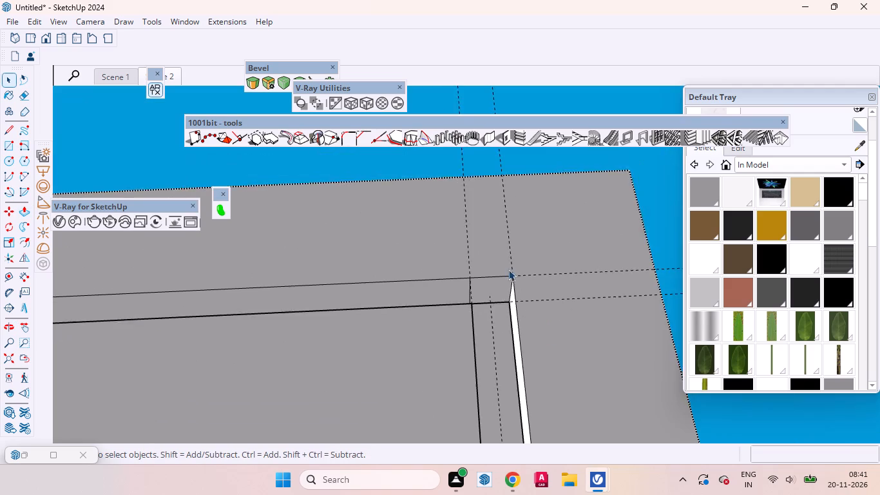
{"action": "scroll", "coordinate": [508, 269], "scroll_direction": "down", "scroll_amount": 20}
{"action": "scroll", "coordinate": [508, 269], "scroll_direction": "down", "scroll_amount": 10}
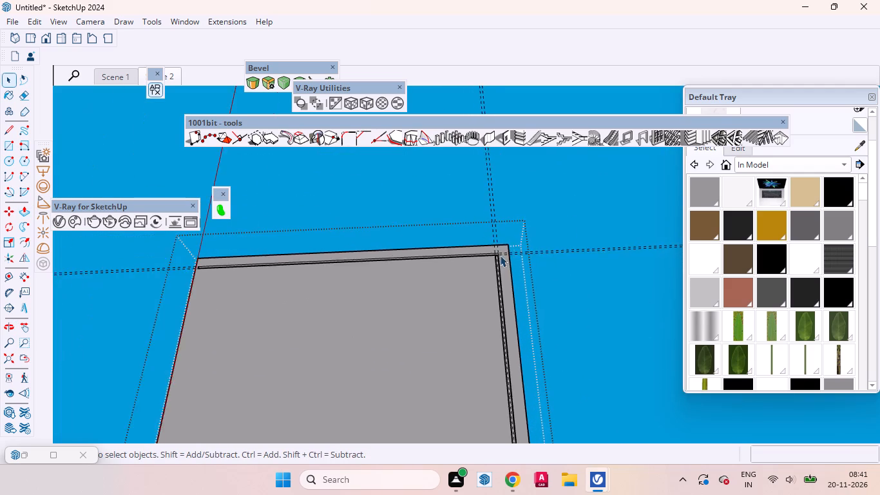
{"action": "scroll", "coordinate": [500, 255], "scroll_direction": "down", "scroll_amount": 9}
{"action": "scroll", "coordinate": [510, 306], "scroll_direction": "up", "scroll_amount": 3}
{"action": "scroll", "coordinate": [455, 244], "scroll_direction": "up", "scroll_amount": 4}
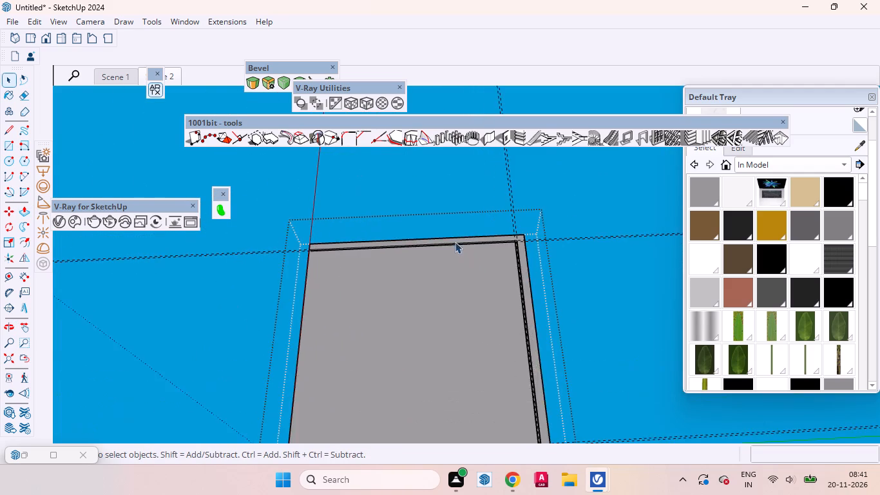
{"action": "scroll", "coordinate": [455, 242], "scroll_direction": "up", "scroll_amount": 17}
{"action": "middle_click_drag", "start_coordinate": [480, 257], "coordinate": [490, 339]}
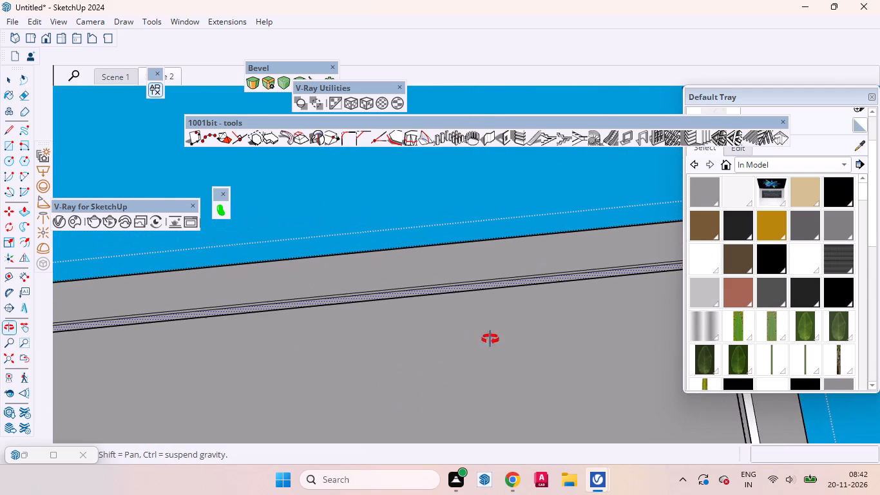
{"action": "middle_click_drag", "start_coordinate": [490, 339], "coordinate": [491, 339]}
{"action": "scroll", "coordinate": [485, 298], "scroll_direction": "up", "scroll_amount": 3}
{"action": "scroll", "coordinate": [348, 293], "scroll_direction": "down", "scroll_amount": 6}
{"action": "scroll", "coordinate": [619, 285], "scroll_direction": "up", "scroll_amount": 2}
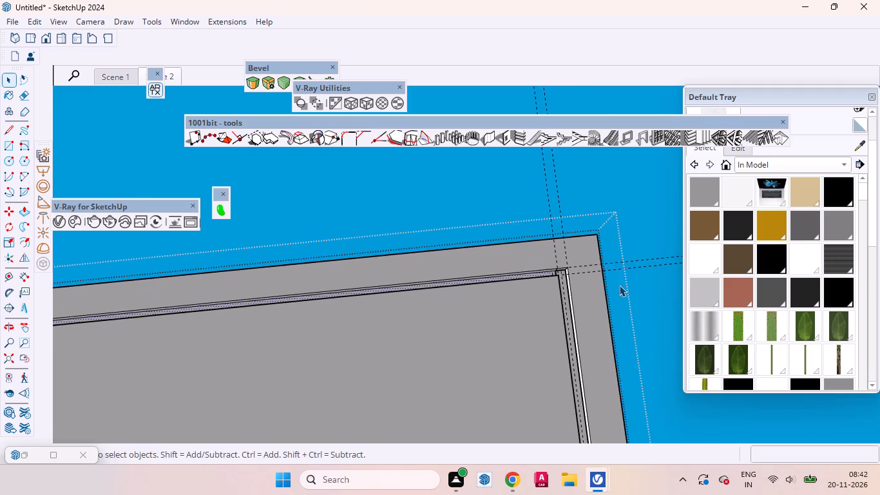
{"action": "scroll", "coordinate": [619, 285], "scroll_direction": "up", "scroll_amount": 15}
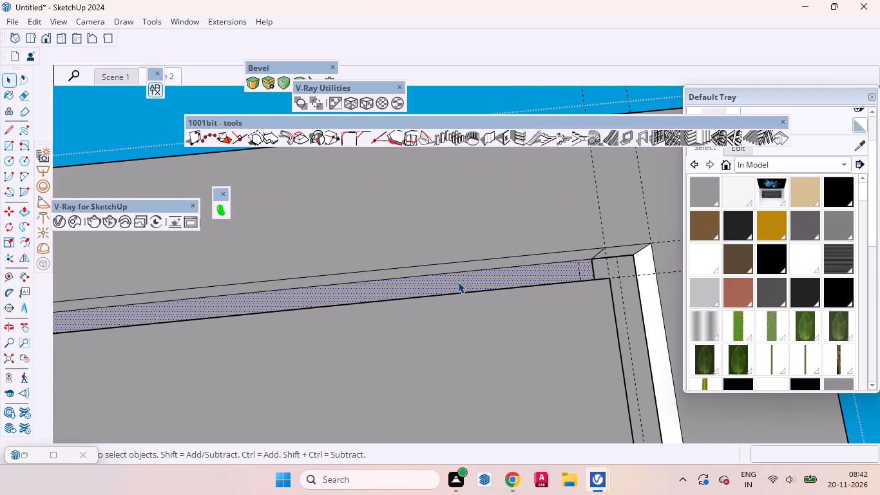
{"action": "double_click", "coordinate": [456, 285]}
{"action": "middle_click_drag", "start_coordinate": [456, 285], "coordinate": [457, 303]}
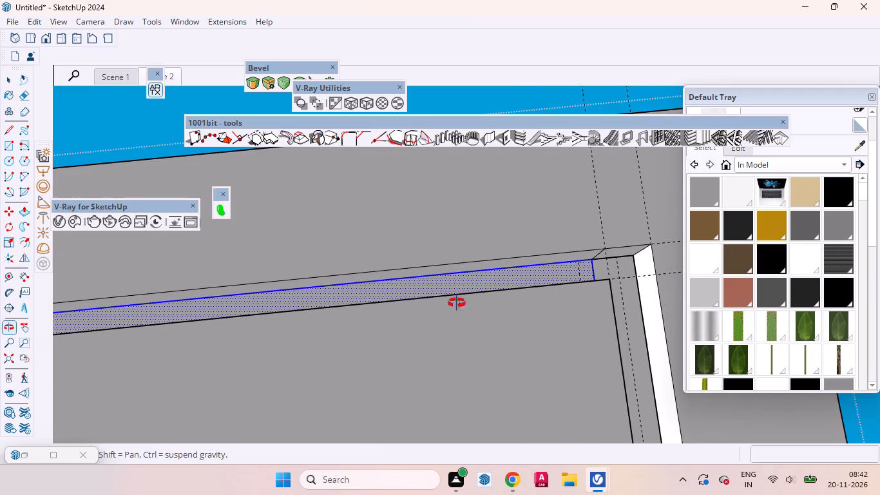
{"action": "middle_click_drag", "start_coordinate": [457, 303], "coordinate": [462, 311]}
{"action": "scroll", "coordinate": [468, 298], "scroll_direction": "up", "scroll_amount": 1}
{"action": "right_click", "coordinate": [468, 298]}
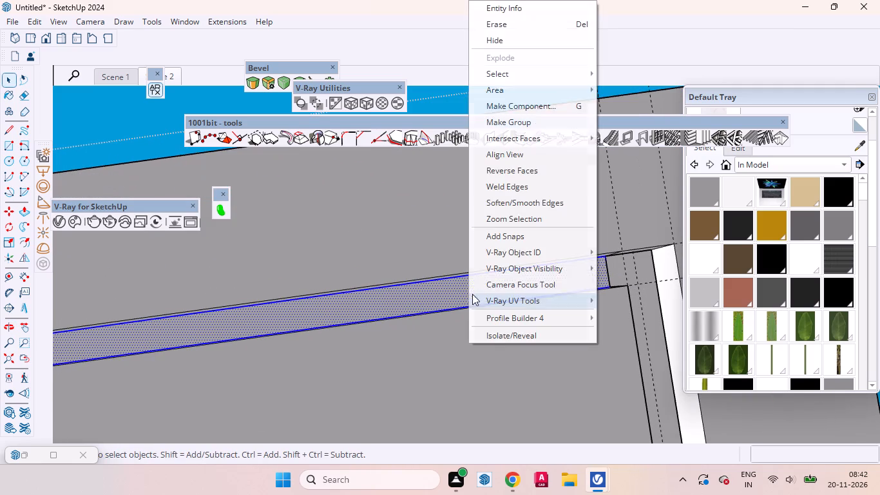
{"action": "left_click", "coordinate": [522, 124]}
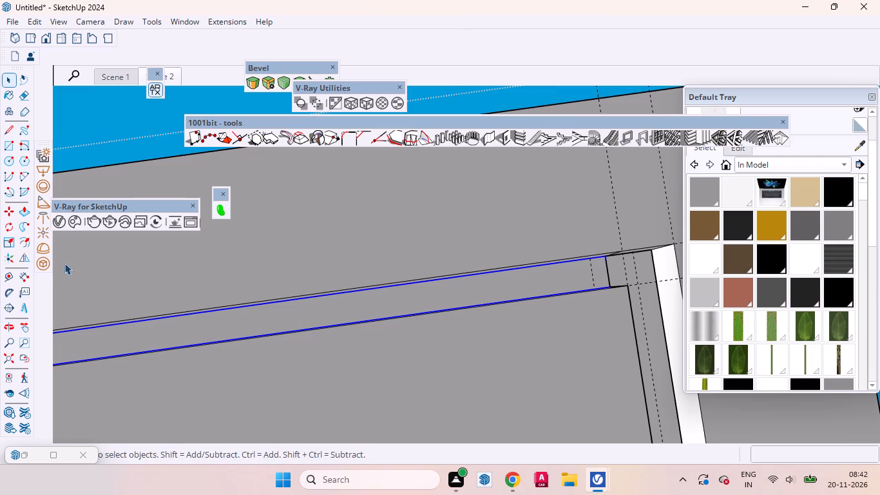
{"action": "left_click", "coordinate": [44, 266]}
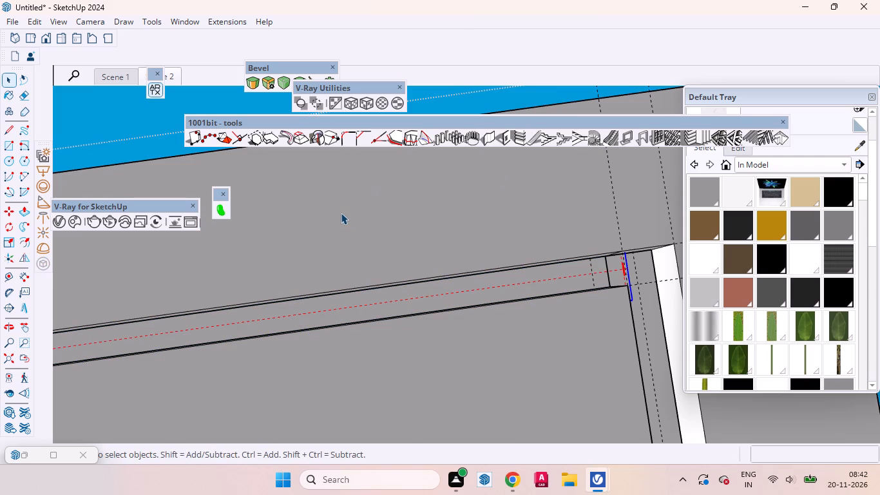
Return to the Scene 2 view and examine the room's ceiling and its grooves from below.
{"action": "scroll", "coordinate": [407, 239], "scroll_direction": "down", "scroll_amount": 13}
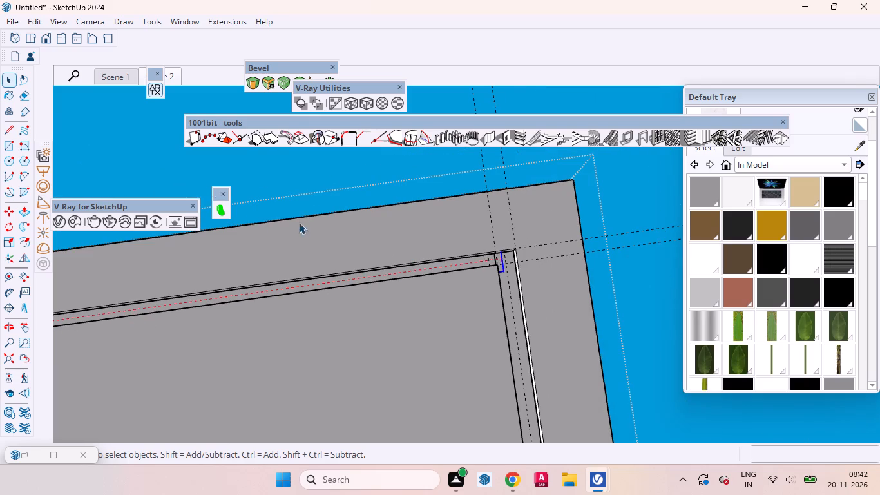
{"action": "left_click", "coordinate": [140, 77]}
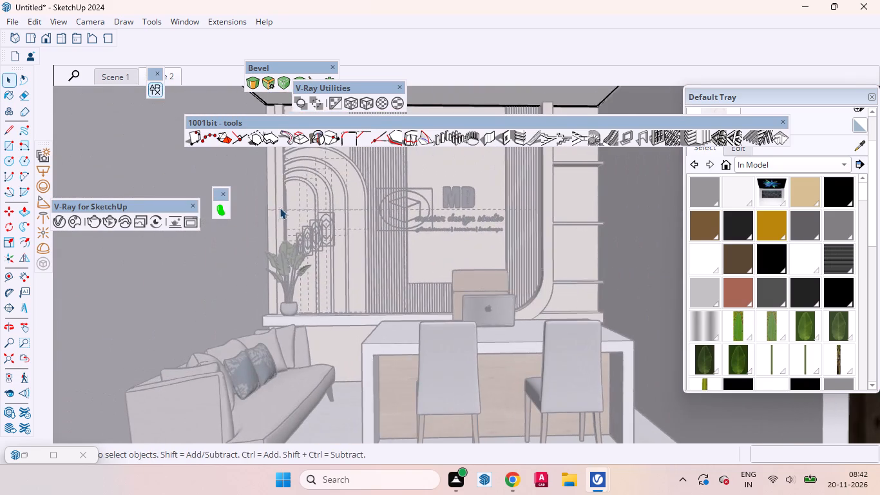
{"action": "scroll", "coordinate": [300, 270], "scroll_direction": "down", "scroll_amount": 1}
{"action": "scroll", "coordinate": [305, 277], "scroll_direction": "up", "scroll_amount": 1}
{"action": "scroll", "coordinate": [307, 279], "scroll_direction": "down", "scroll_amount": 9}
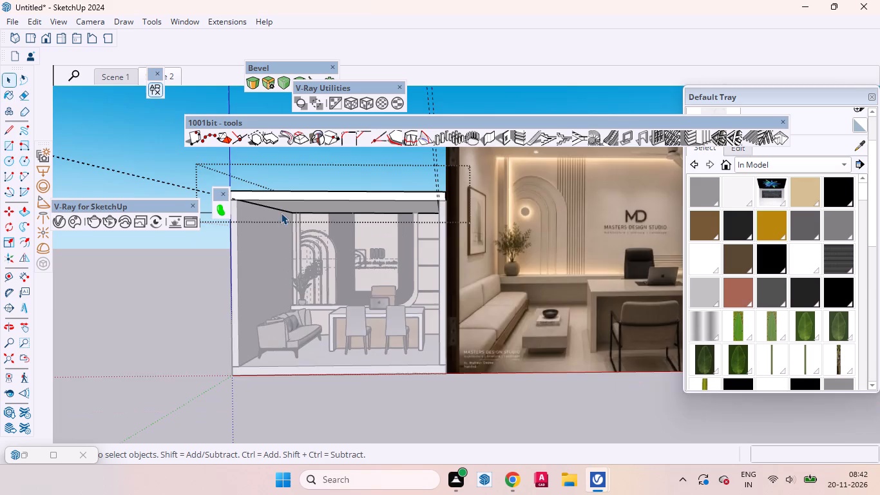
{"action": "scroll", "coordinate": [278, 210], "scroll_direction": "up", "scroll_amount": 4}
{"action": "scroll", "coordinate": [384, 284], "scroll_direction": "down", "scroll_amount": 3}
{"action": "scroll", "coordinate": [213, 193], "scroll_direction": "up", "scroll_amount": 11}
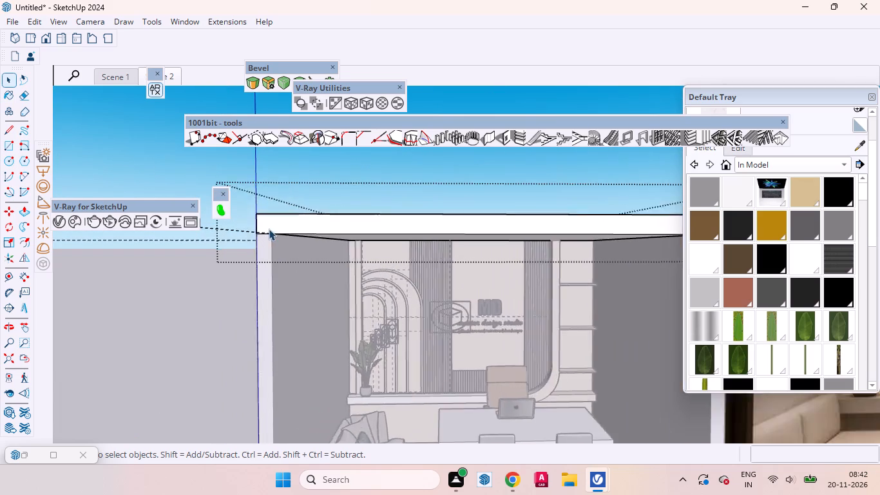
{"action": "scroll", "coordinate": [269, 229], "scroll_direction": "up", "scroll_amount": 9}
{"action": "middle_click_drag", "start_coordinate": [286, 232], "coordinate": [337, 124]}
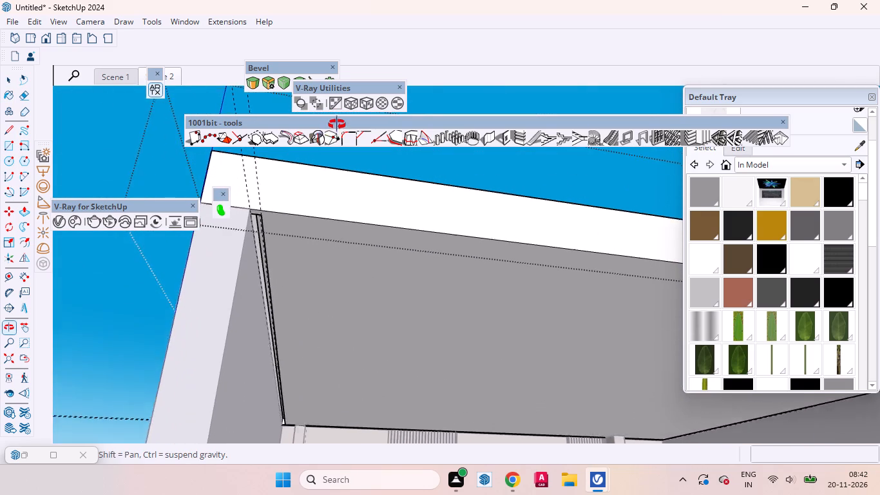
{"action": "middle_click_drag", "start_coordinate": [337, 124], "coordinate": [337, 123]}
Examine the ceiling grooves at the back-wall corner on the shelving side.
{"action": "scroll", "coordinate": [225, 289], "scroll_direction": "down", "scroll_amount": 7}
{"action": "scroll", "coordinate": [534, 413], "scroll_direction": "up", "scroll_amount": 4}
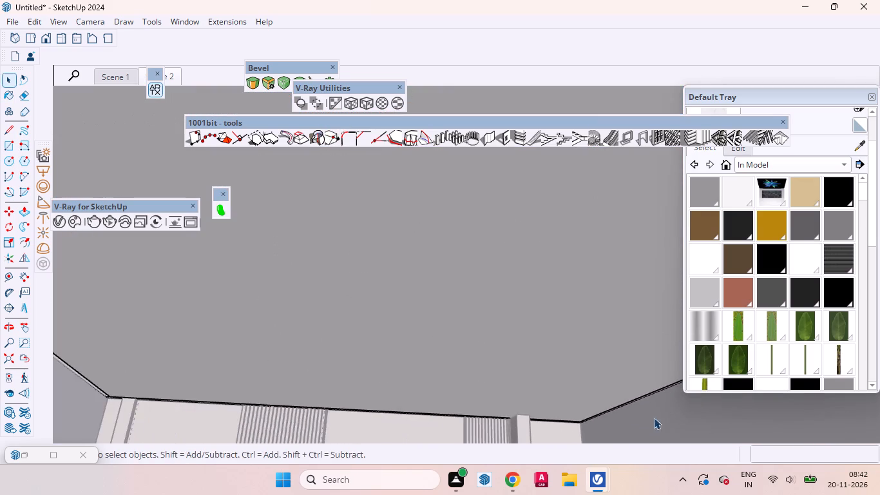
{"action": "scroll", "coordinate": [195, 307], "scroll_direction": "down", "scroll_amount": 5}
{"action": "scroll", "coordinate": [419, 349], "scroll_direction": "up", "scroll_amount": 15}
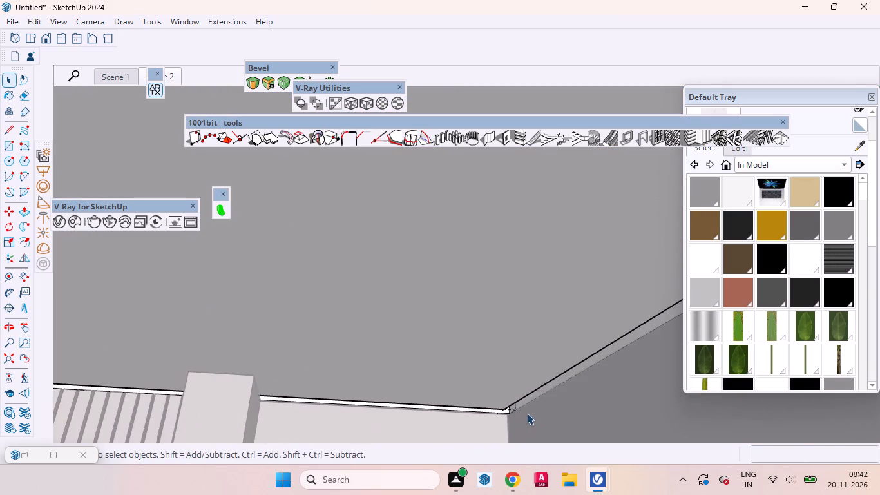
{"action": "scroll", "coordinate": [527, 413], "scroll_direction": "up", "scroll_amount": 3}
{"action": "middle_click_drag", "start_coordinate": [489, 396], "coordinate": [452, 300]}
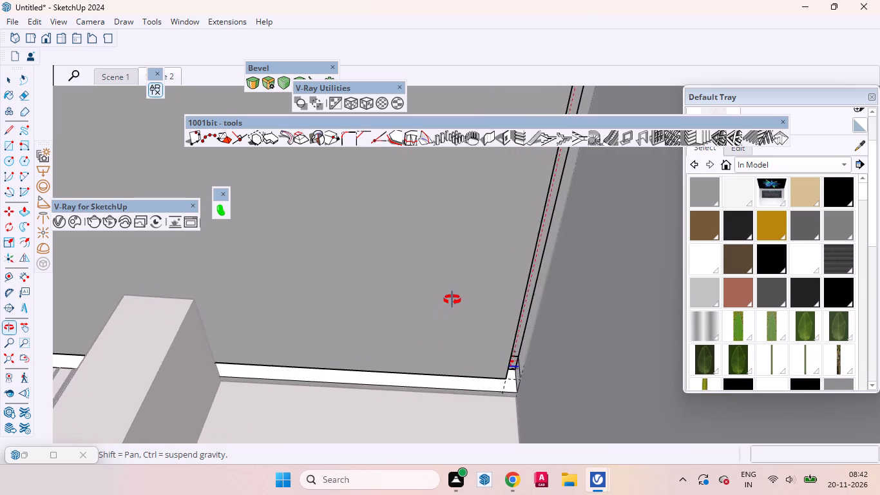
{"action": "middle_click_drag", "start_coordinate": [452, 300], "coordinate": [490, 368]}
{"action": "scroll", "coordinate": [506, 318], "scroll_direction": "down", "scroll_amount": 7}
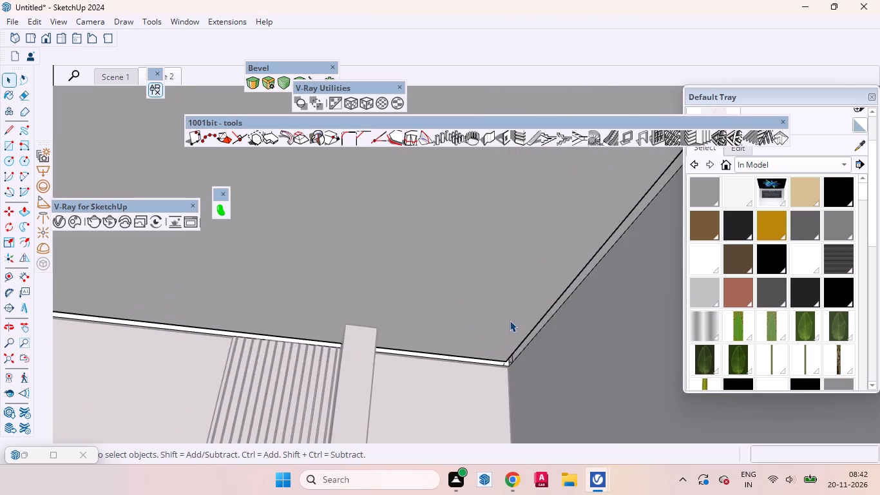
{"action": "scroll", "coordinate": [510, 320], "scroll_direction": "down", "scroll_amount": 16}
Erase the edge separating the back groove from the side groove at the ceiling's arch-side back-wall corner.
{"action": "scroll", "coordinate": [303, 324], "scroll_direction": "up", "scroll_amount": 3}
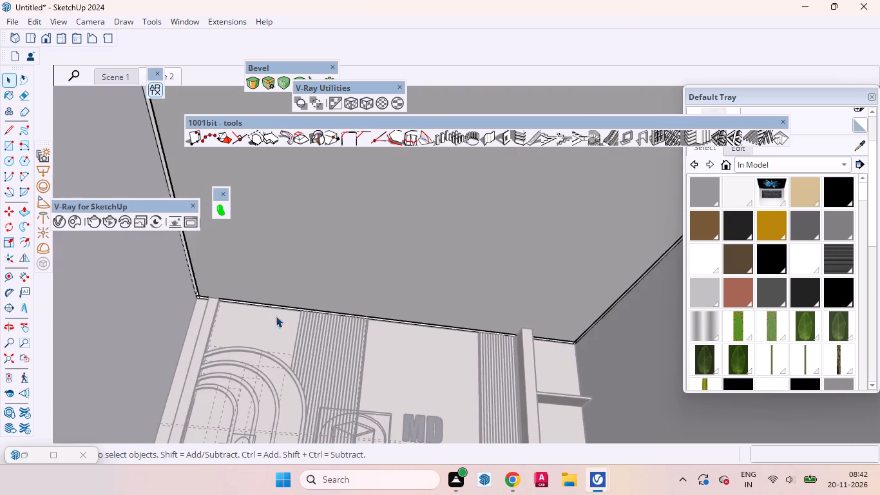
{"action": "scroll", "coordinate": [276, 316], "scroll_direction": "up", "scroll_amount": 17}
{"action": "middle_click_drag", "start_coordinate": [238, 320], "coordinate": [70, 272]}
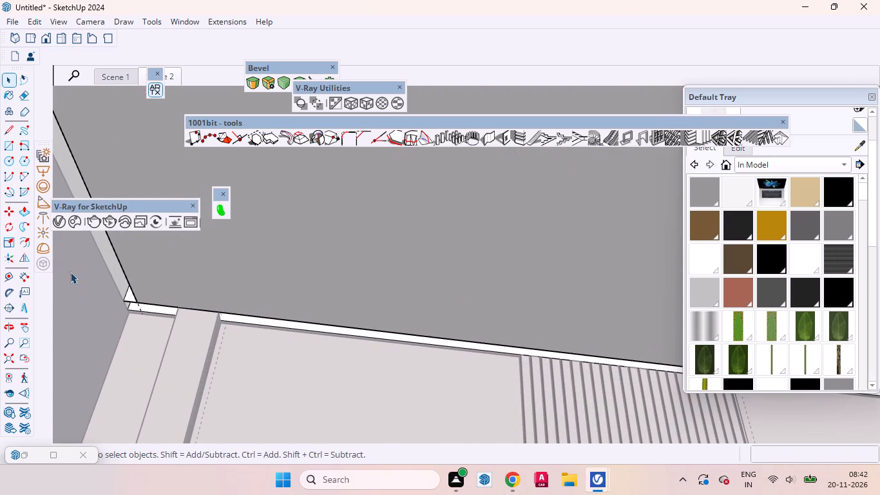
{"action": "middle_click_drag", "start_coordinate": [70, 272], "coordinate": [37, 272]}
{"action": "middle_click_drag", "start_coordinate": [305, 305], "coordinate": [169, 287]}
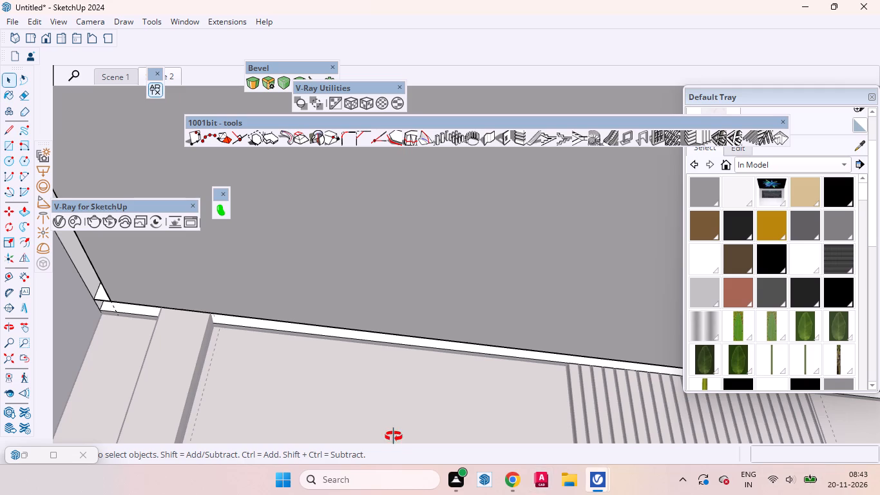
{"action": "scroll", "coordinate": [89, 300], "scroll_direction": "up", "scroll_amount": 11}
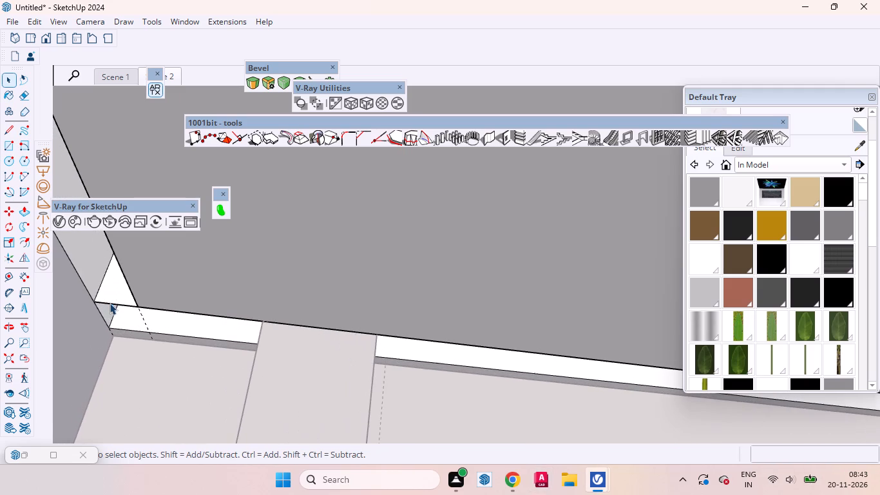
{"action": "middle_click_drag", "start_coordinate": [110, 303], "coordinate": [322, 327]}
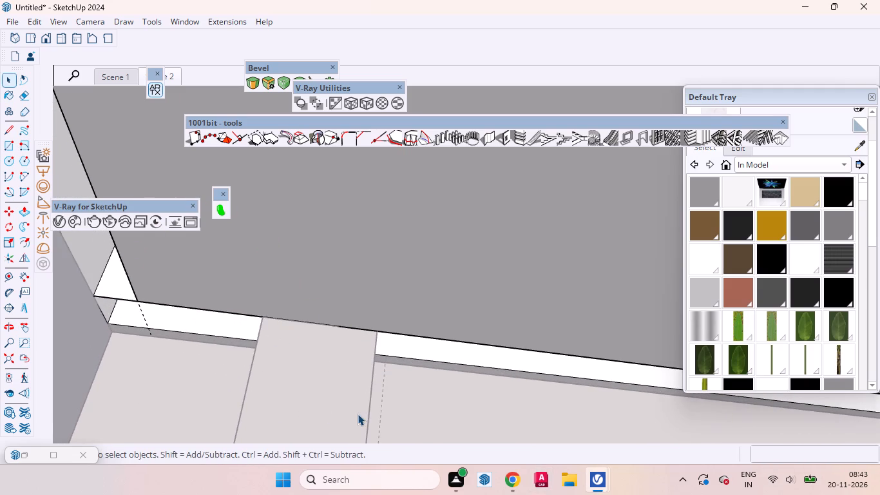
{"action": "middle_click_drag", "start_coordinate": [107, 279], "coordinate": [278, 320]}
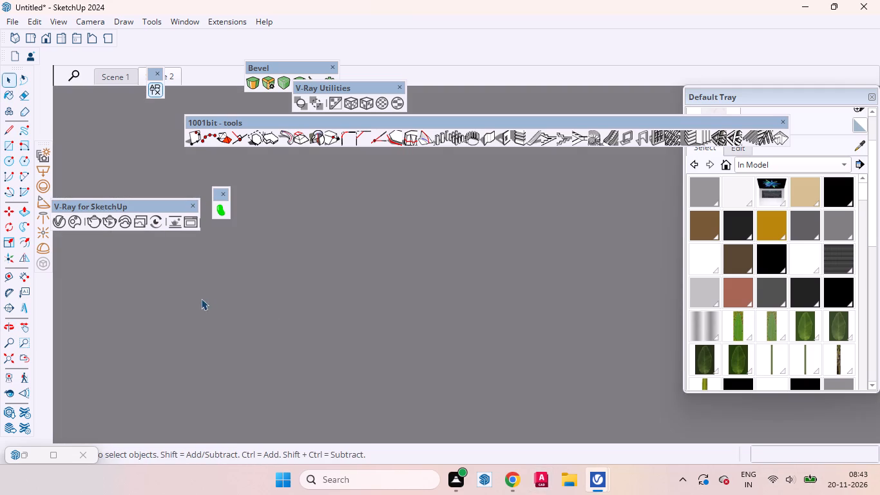
{"action": "left_click", "coordinate": [23, 358]}
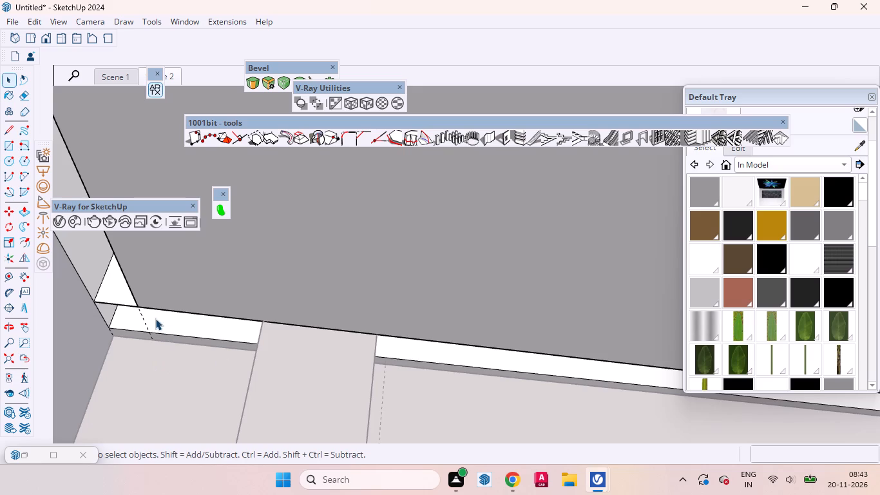
{"action": "scroll", "coordinate": [153, 315], "scroll_direction": "up", "scroll_amount": 6}
{"action": "middle_click_drag", "start_coordinate": [126, 305], "coordinate": [177, 297]}
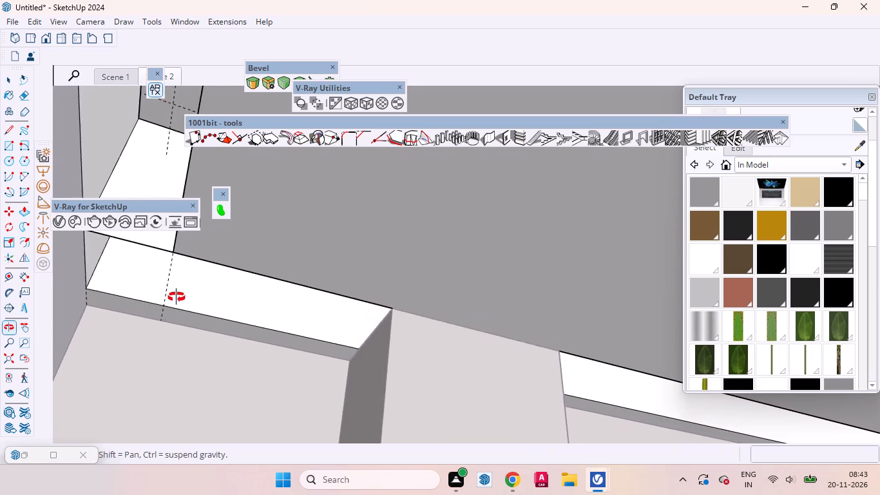
{"action": "middle_click_drag", "start_coordinate": [177, 297], "coordinate": [177, 306]}
{"action": "left_click", "coordinate": [148, 264]}
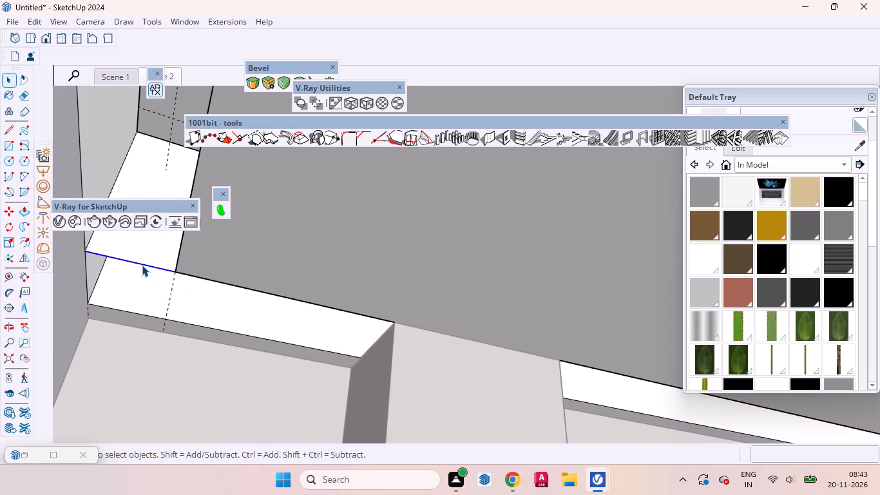
{"action": "double_click", "coordinate": [142, 265]}
{"action": "left_click", "coordinate": [126, 259]}
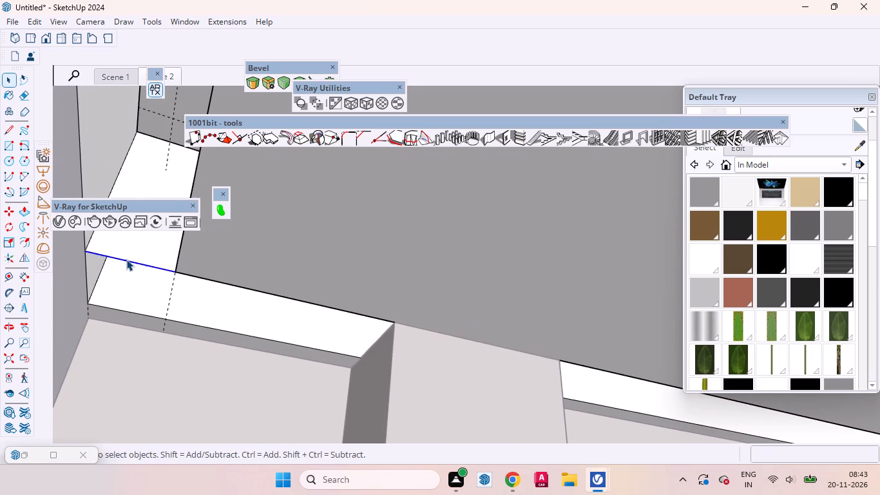
{"action": "right_click", "coordinate": [126, 259]}
{"action": "left_click", "coordinate": [153, 284]}
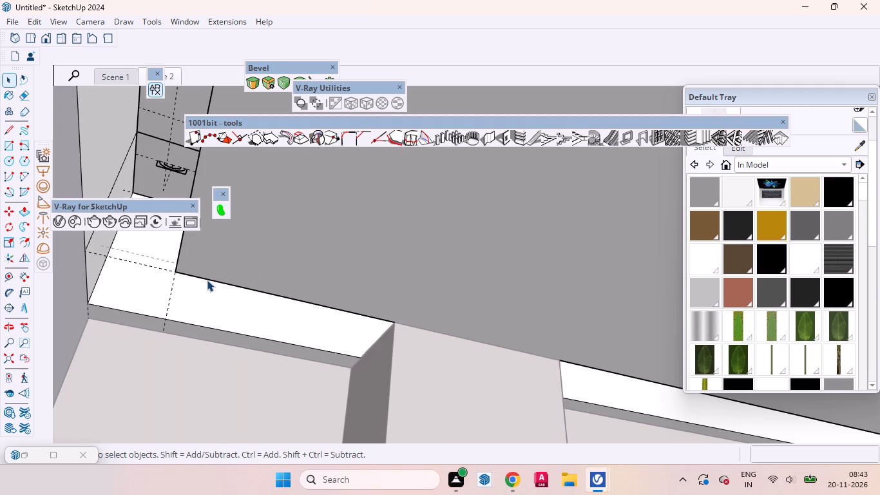
Delete the leftover edge crossing the groove's outer side face at the arch-side back-wall corner.
{"action": "middle_click_drag", "start_coordinate": [213, 288], "coordinate": [122, 235]}
{"action": "scroll", "coordinate": [122, 235], "scroll_direction": "up", "scroll_amount": 1}
{"action": "scroll", "coordinate": [135, 313], "scroll_direction": "down", "scroll_amount": 5}
{"action": "scroll", "coordinate": [135, 293], "scroll_direction": "up", "scroll_amount": 5}
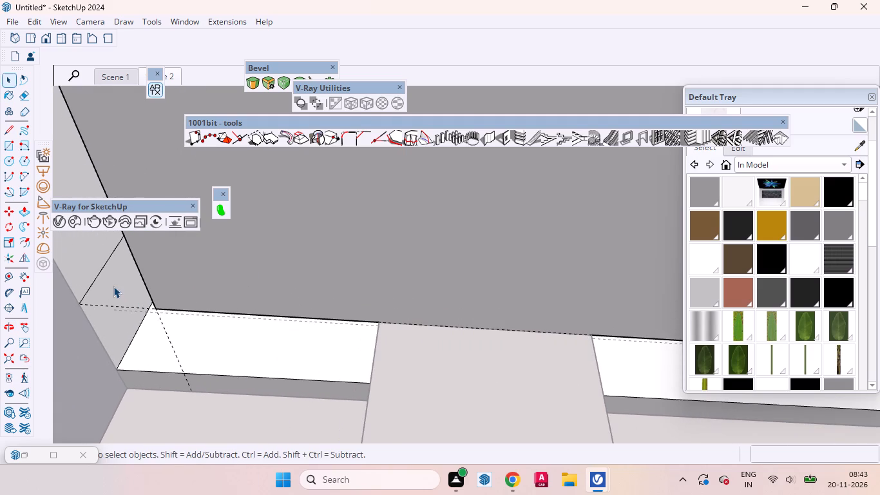
{"action": "scroll", "coordinate": [113, 286], "scroll_direction": "up", "scroll_amount": 3}
{"action": "left_click", "coordinate": [97, 275]}
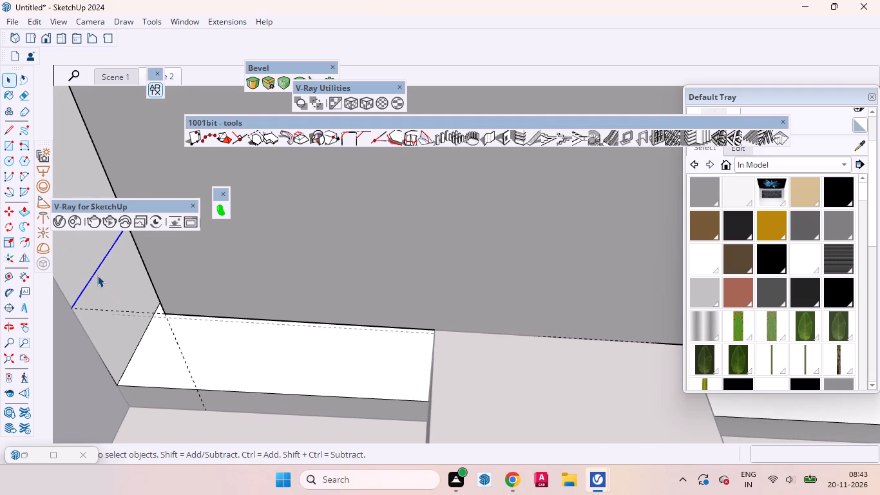
{"action": "key", "text": "Delete"}
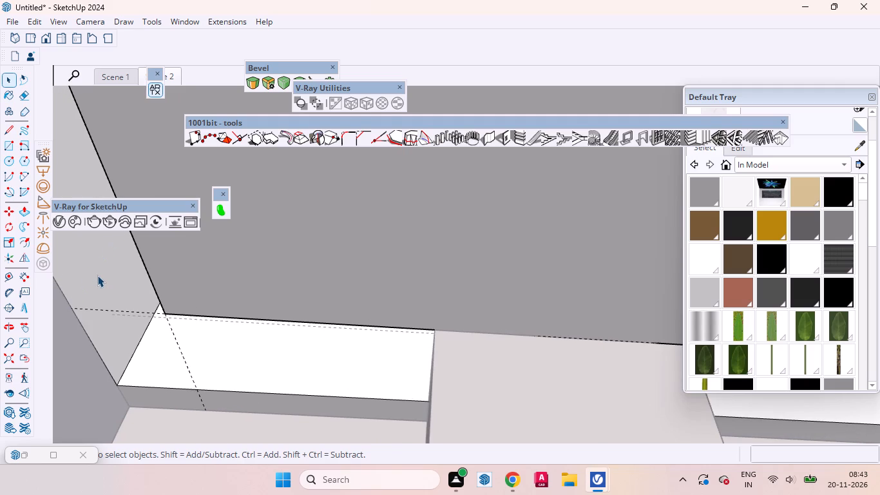
Delete the leftover vertical edge on the groove's outer side face at the shelving-side back-wall corner.
{"action": "scroll", "coordinate": [97, 276], "scroll_direction": "down", "scroll_amount": 18}
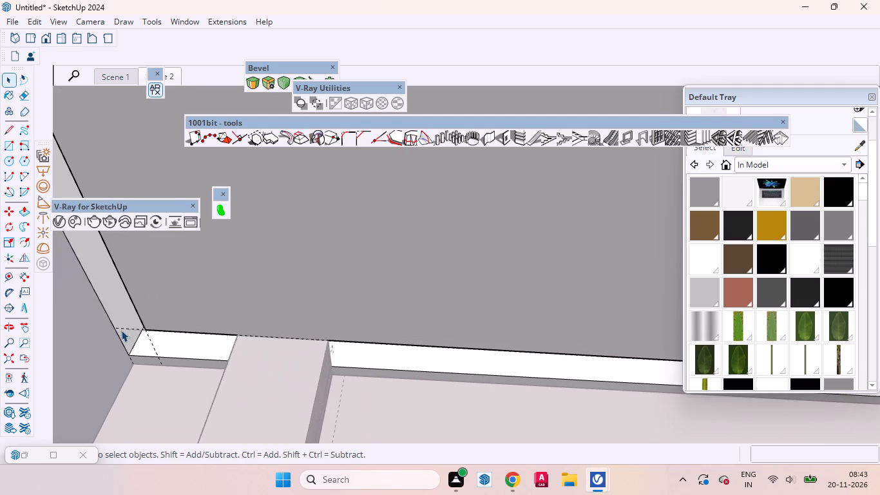
{"action": "scroll", "coordinate": [121, 330], "scroll_direction": "down", "scroll_amount": 14}
{"action": "scroll", "coordinate": [109, 341], "scroll_direction": "down", "scroll_amount": 8}
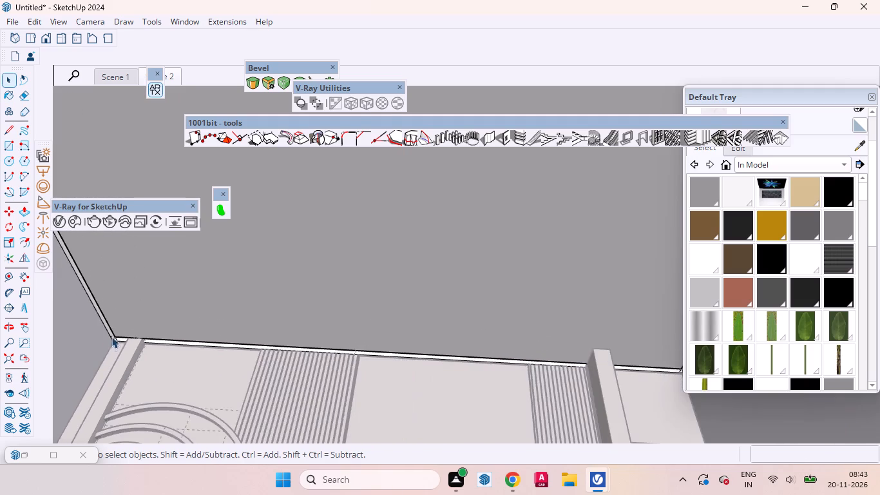
{"action": "scroll", "coordinate": [111, 335], "scroll_direction": "down", "scroll_amount": 5}
{"action": "scroll", "coordinate": [417, 363], "scroll_direction": "up", "scroll_amount": 2}
{"action": "scroll", "coordinate": [536, 363], "scroll_direction": "up", "scroll_amount": 6}
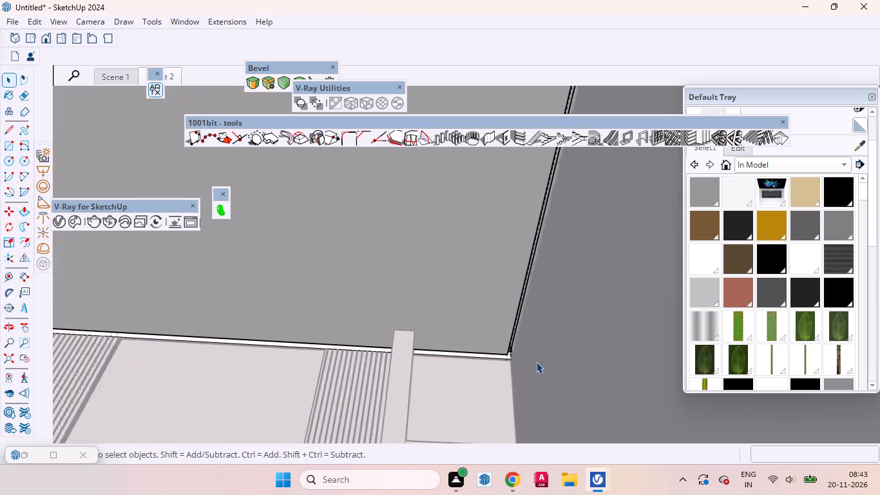
{"action": "scroll", "coordinate": [536, 362], "scroll_direction": "up", "scroll_amount": 16}
{"action": "middle_click_drag", "start_coordinate": [483, 354], "coordinate": [588, 387]}
{"action": "scroll", "coordinate": [504, 365], "scroll_direction": "up", "scroll_amount": 11}
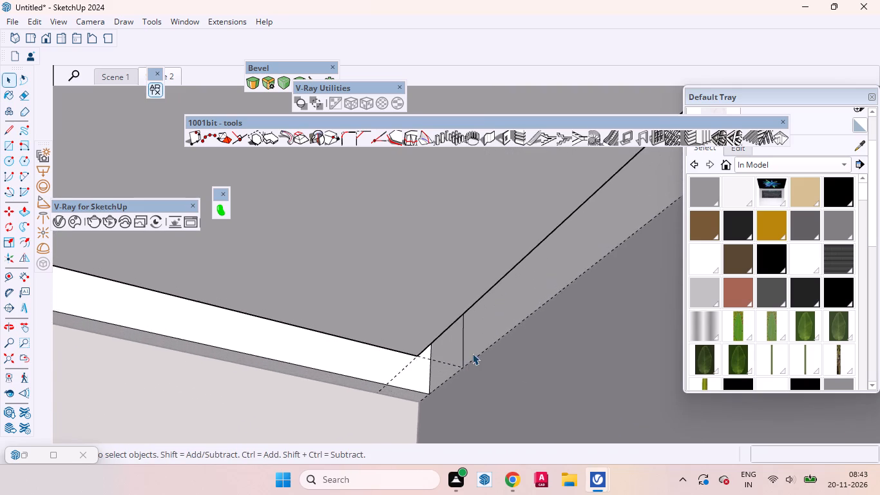
{"action": "scroll", "coordinate": [472, 353], "scroll_direction": "up", "scroll_amount": 3}
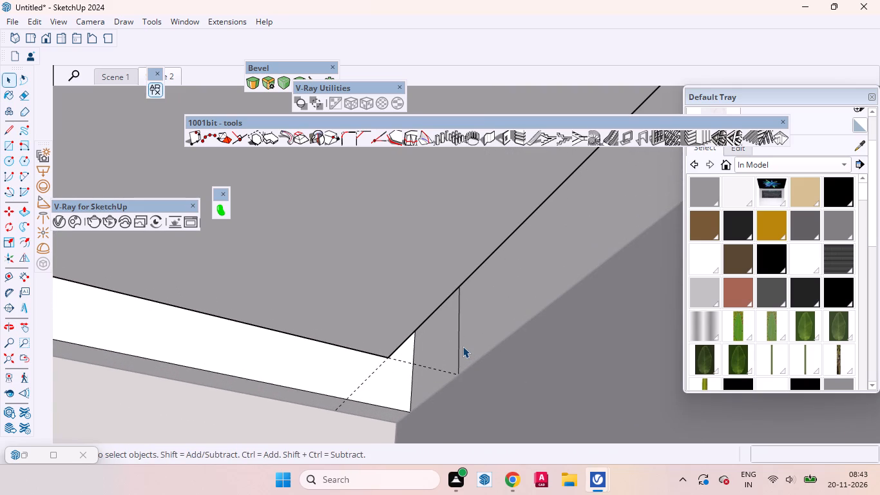
{"action": "left_click", "coordinate": [458, 344]}
{"action": "left_click", "coordinate": [504, 311]}
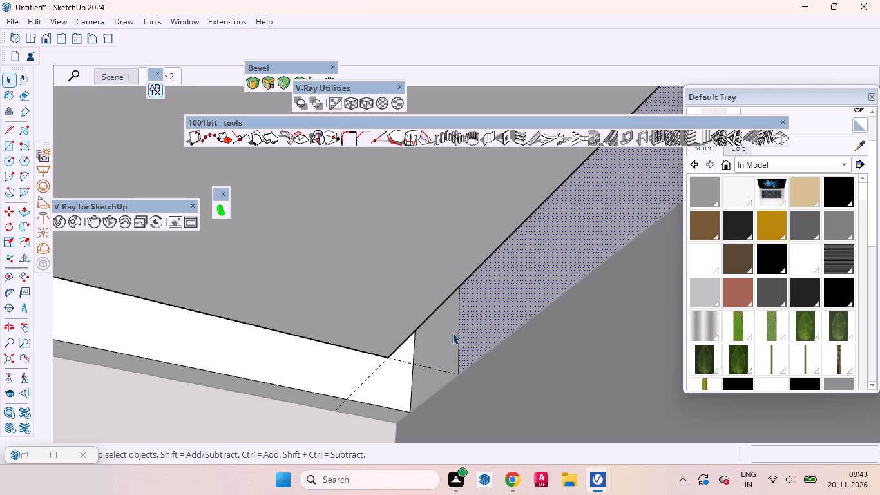
{"action": "left_click", "coordinate": [459, 336]}
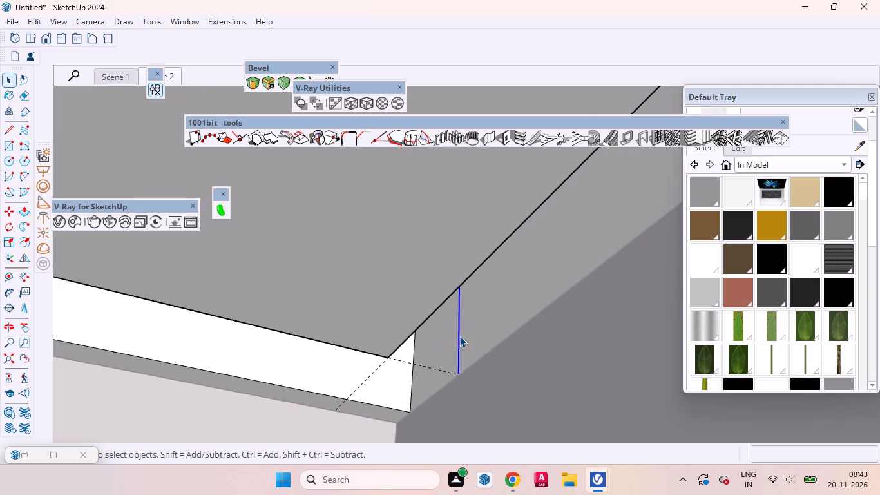
{"action": "right_click", "coordinate": [459, 336]}
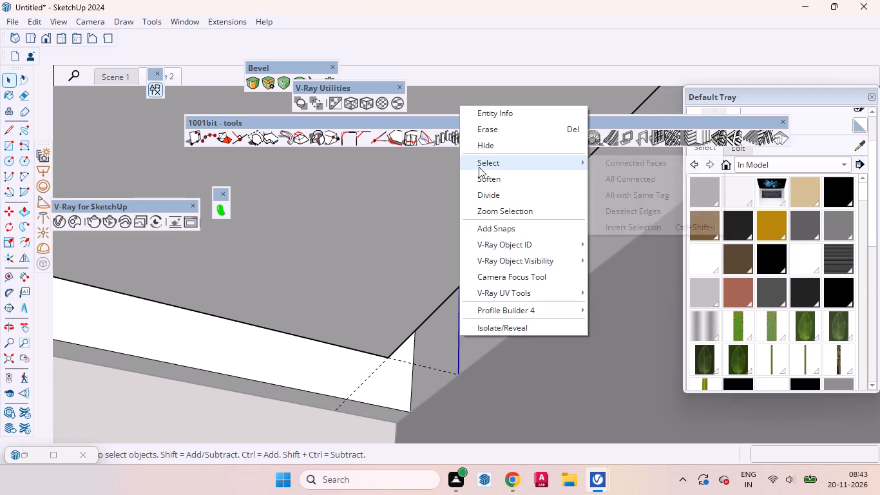
{"action": "left_click", "coordinate": [442, 335]}
{"action": "middle_click_drag", "start_coordinate": [523, 301], "coordinate": [458, 236]}
{"action": "left_click", "coordinate": [492, 307]}
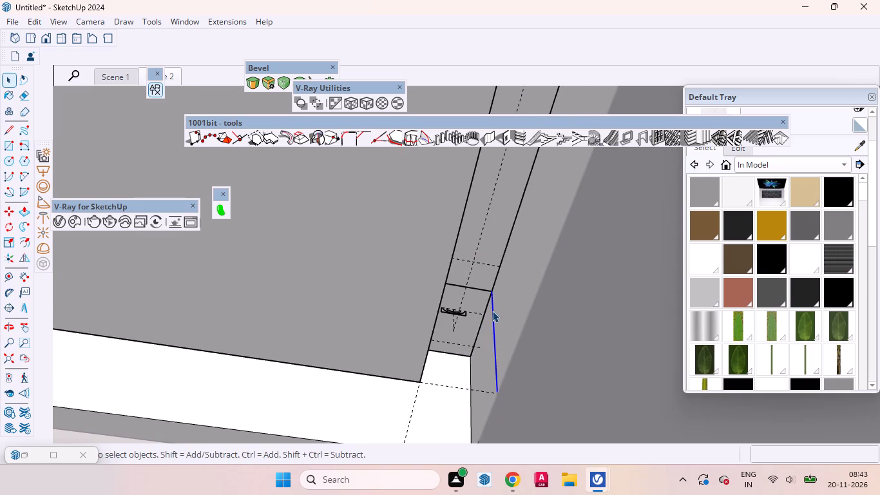
{"action": "key", "text": "Delete"}
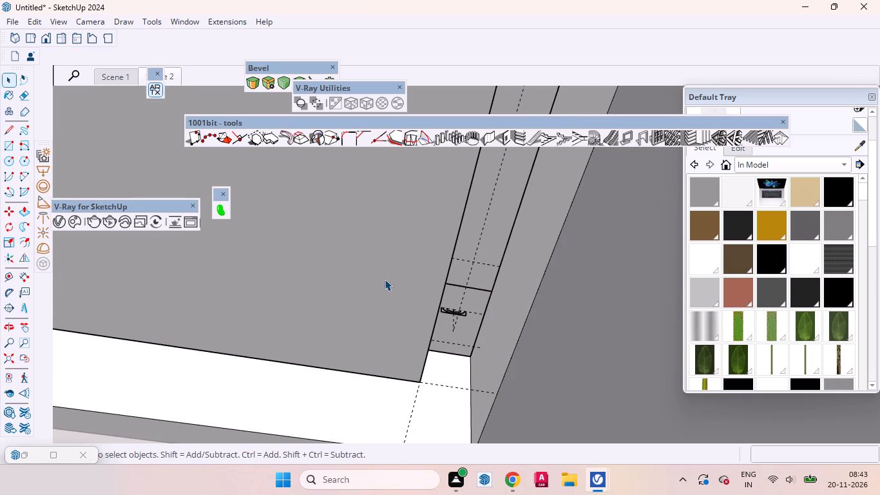
Return to the Scene 2 view and exit the ceiling group's editing mode.
{"action": "scroll", "coordinate": [421, 303], "scroll_direction": "down", "scroll_amount": 2}
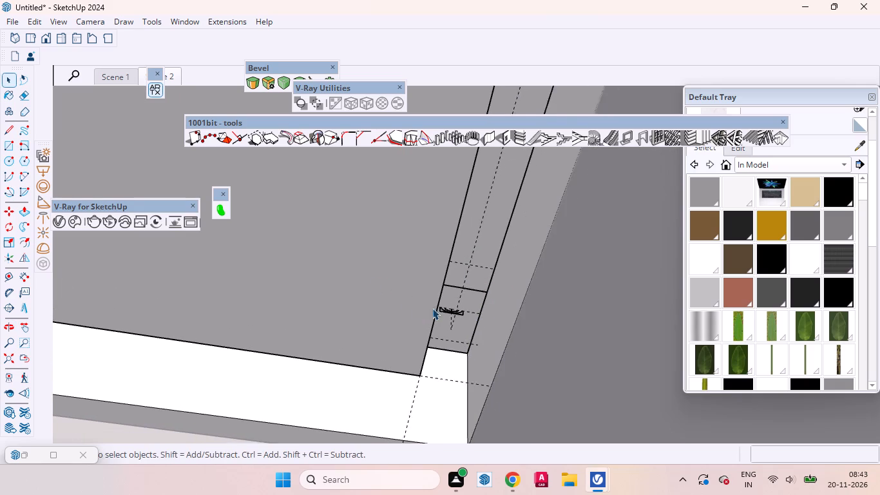
{"action": "scroll", "coordinate": [432, 308], "scroll_direction": "down", "scroll_amount": 1}
{"action": "left_click", "coordinate": [172, 75]}
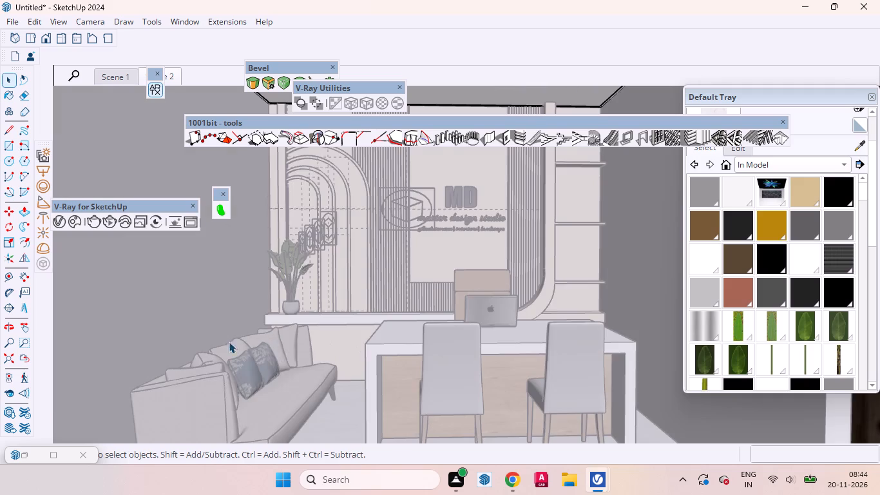
{"action": "scroll", "coordinate": [324, 360], "scroll_direction": "down", "scroll_amount": 15}
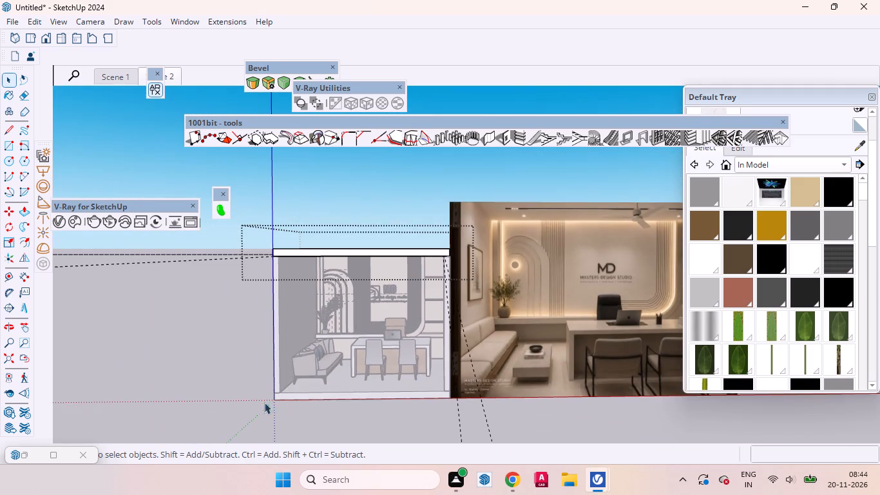
{"action": "left_click", "coordinate": [209, 375]}
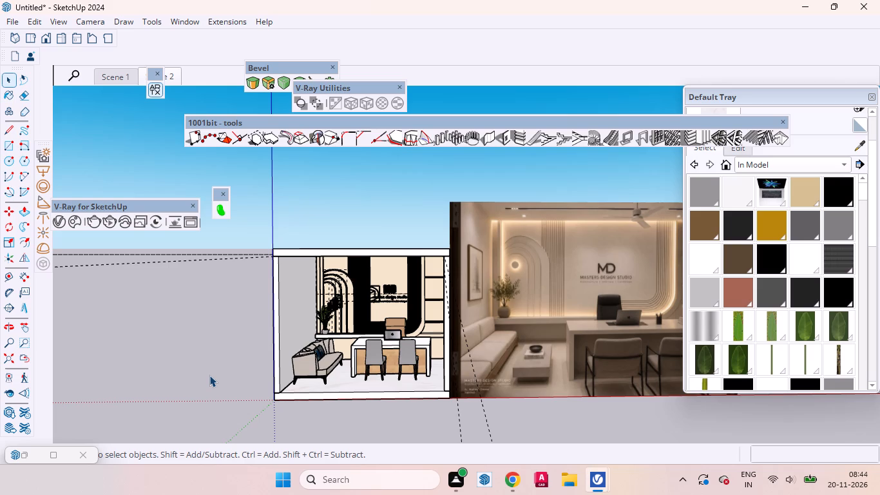
Set the intensities of Mesh Light#6 and Mesh Light#7 to 150 in the V-Ray lights list.
{"action": "left_click", "coordinate": [60, 220]}
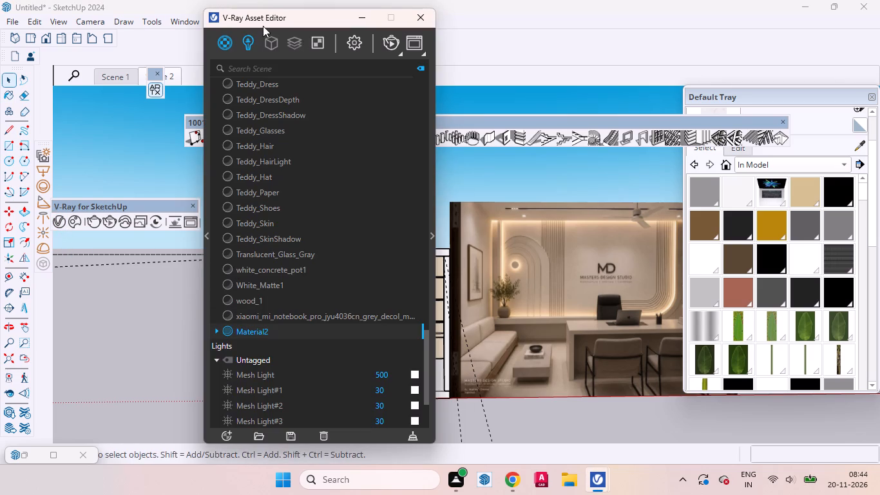
{"action": "left_click", "coordinate": [250, 47]}
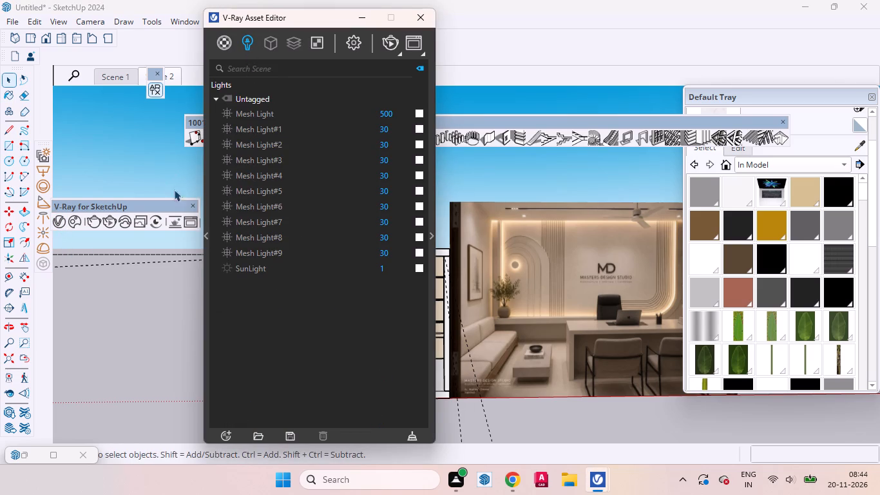
{"action": "left_click", "coordinate": [390, 206]}
{"action": "key", "text": "BackSpace"}
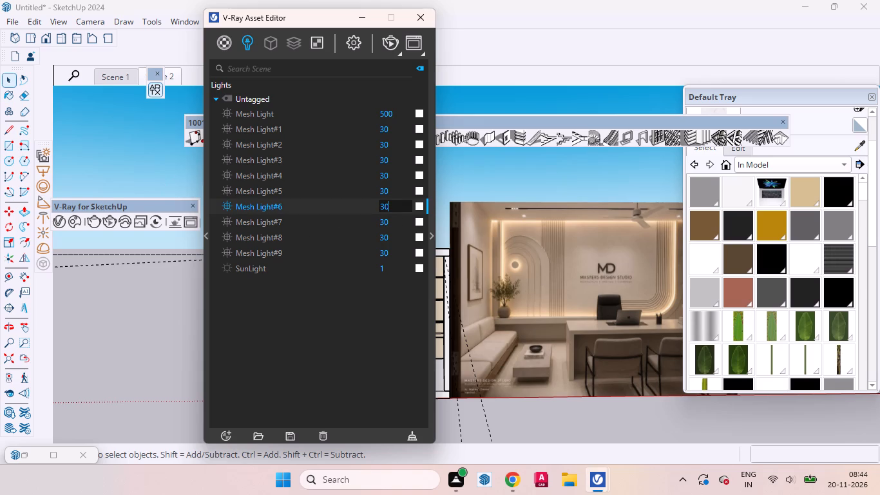
{"action": "key", "text": "BackSpace"}
{"action": "type", "text": "150"}
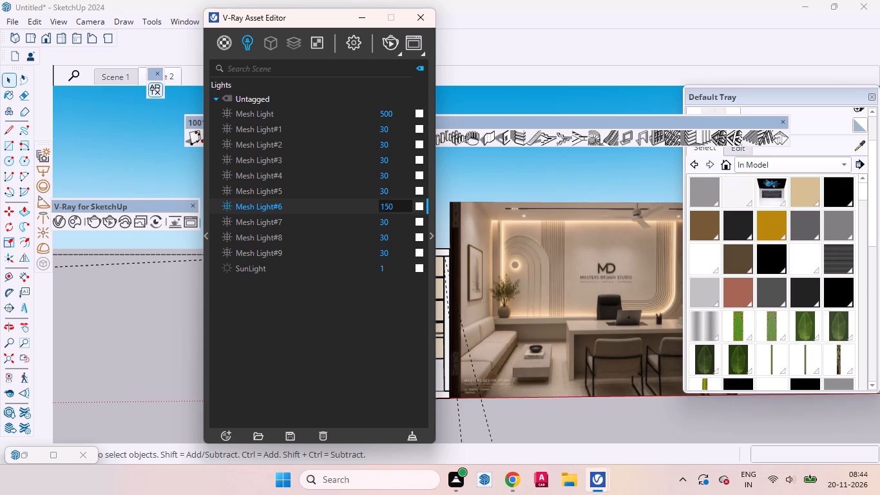
{"action": "left_click", "coordinate": [393, 222]}
{"action": "key", "text": "BackSpace"}
{"action": "key", "text": "BackSpace"}
{"action": "key", "text": "BackSpace"}
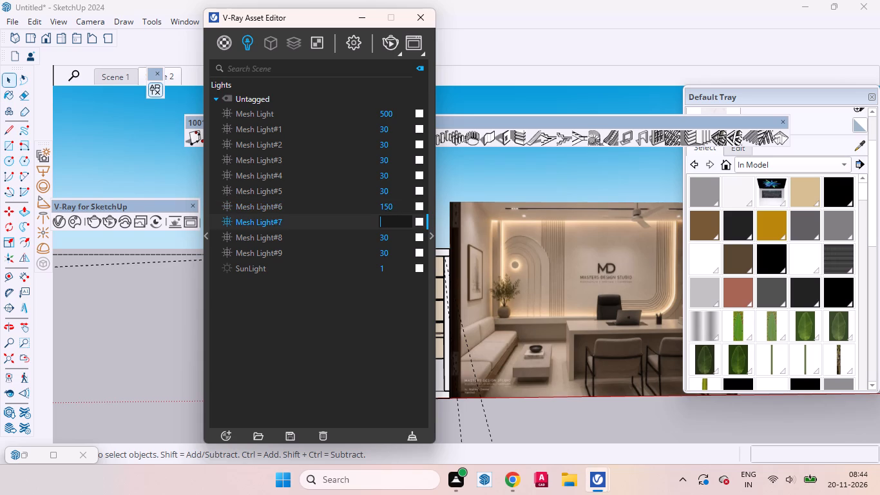
{"action": "key", "text": "1"}
{"action": "type", "text": "50"}
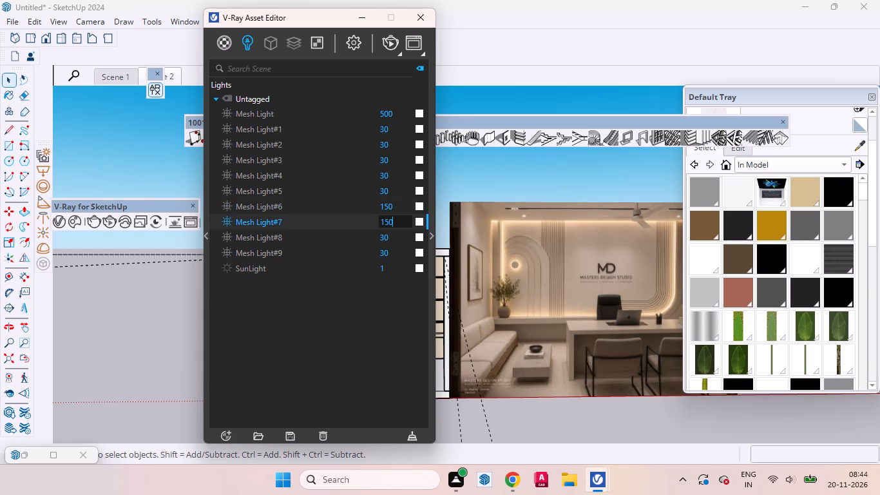
Set the intensities of Mesh Light#8 and Mesh Light#9 to 150.
{"action": "left_click", "coordinate": [392, 237]}
{"action": "key", "text": "BackSpace"}
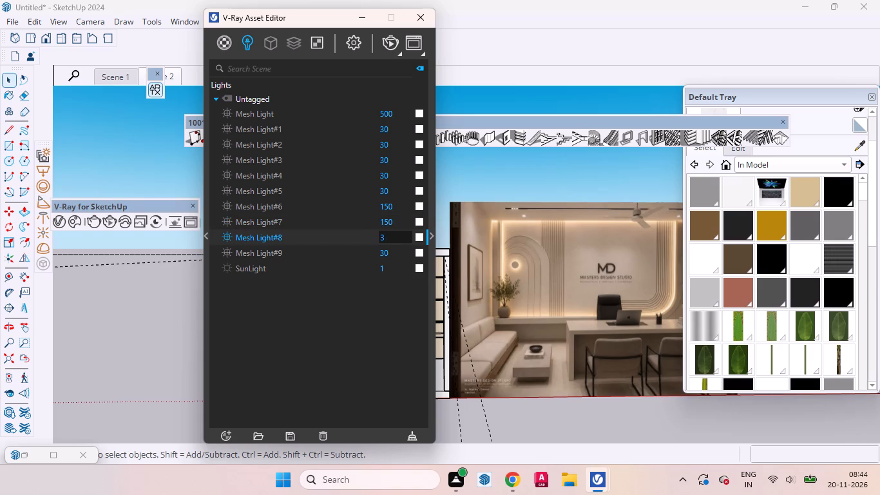
{"action": "key", "text": "BackSpace"}
{"action": "type", "text": "150"}
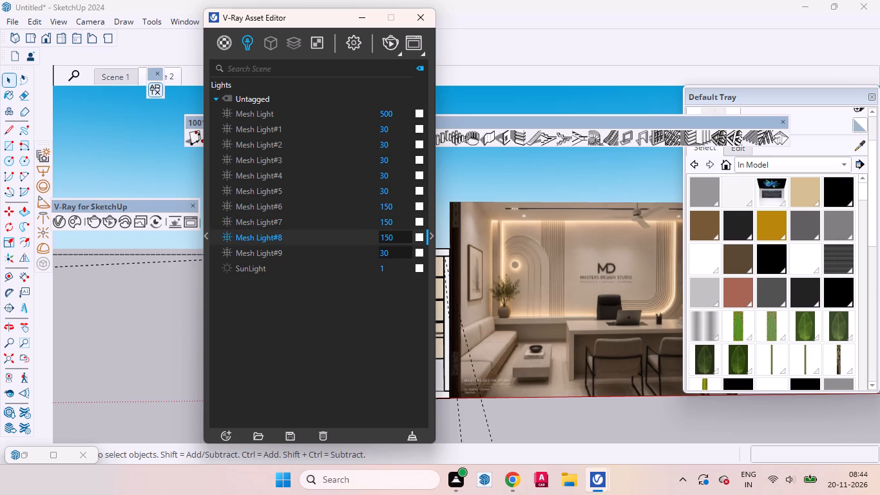
{"action": "left_click", "coordinate": [391, 248]}
{"action": "key", "text": "BackSpace"}
{"action": "key", "text": "BackSpace"}
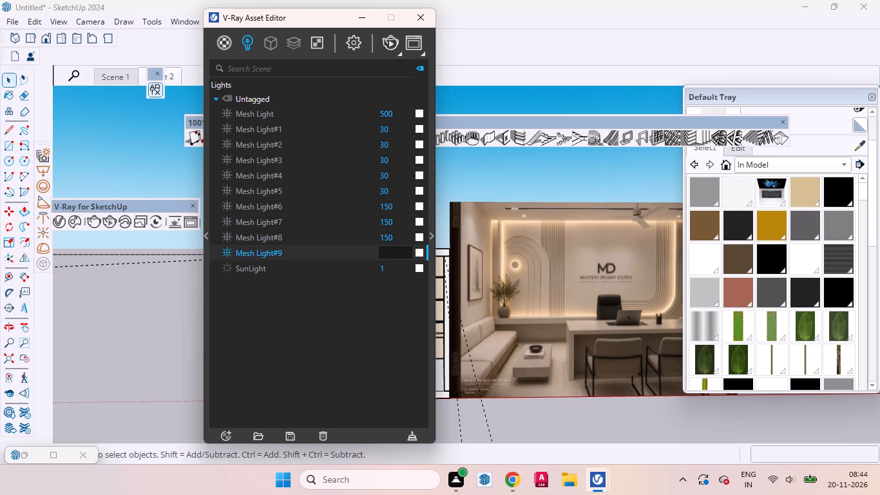
{"action": "type", "text": "150"}
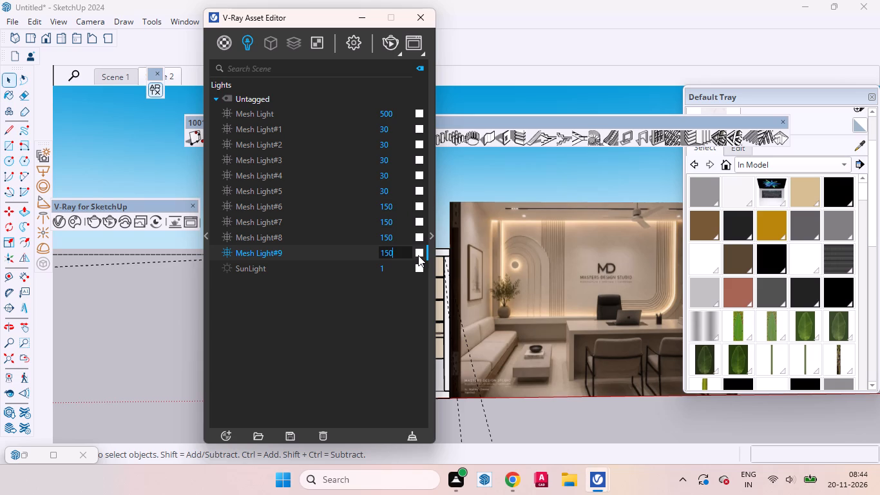
Set Mesh Light#9's colour to a warm white with a temperature of 4500 K.
{"action": "right_click", "coordinate": [418, 255]}
{"action": "left_click", "coordinate": [419, 255]}
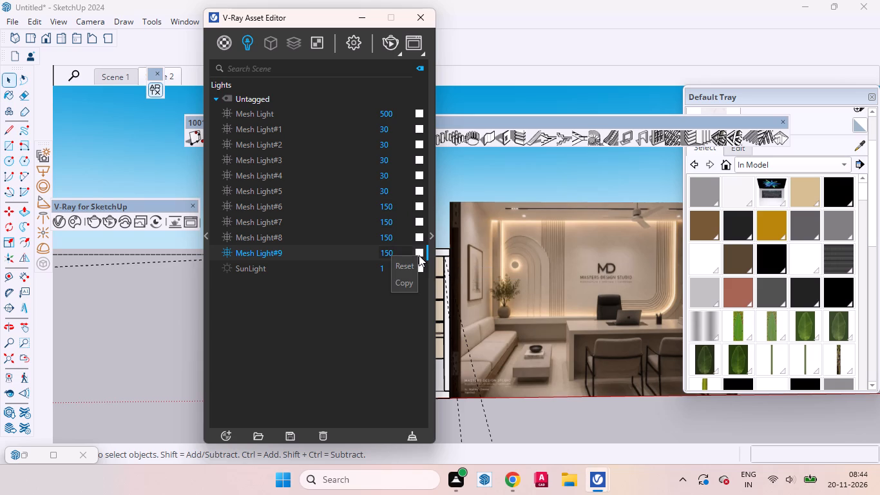
{"action": "left_click", "coordinate": [455, 296]}
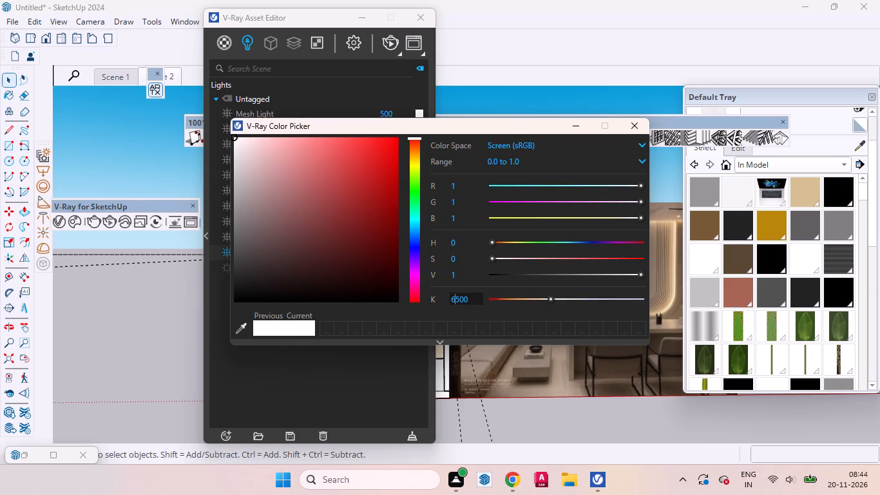
{"action": "key", "text": "BackSpace"}
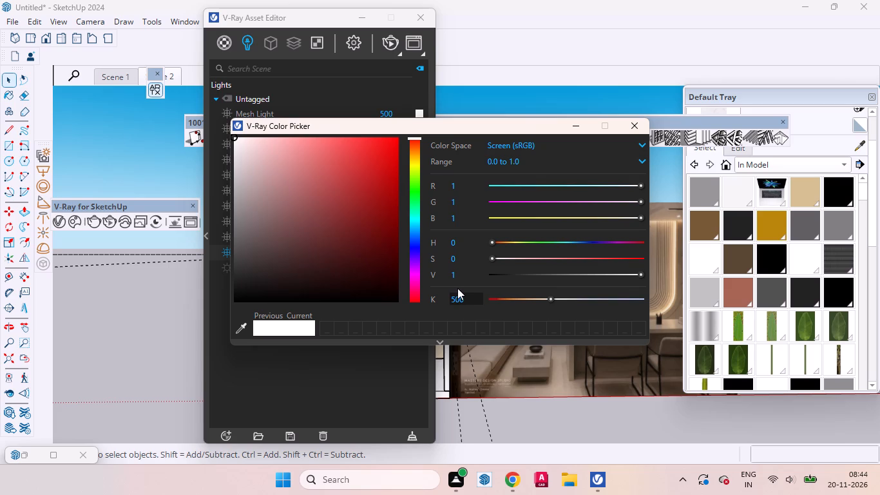
{"action": "left_click", "coordinate": [468, 300]}
{"action": "key", "text": "0"}
{"action": "key", "text": "BackSpace"}
{"action": "key", "text": "BackSpace"}
{"action": "key", "text": "BackSpace"}
{"action": "key", "text": "BackSpace"}
{"action": "key", "text": "BackSpace"}
{"action": "type", "text": "45"}
{"action": "type", "text": "00"}
{"action": "key", "text": "Return"}
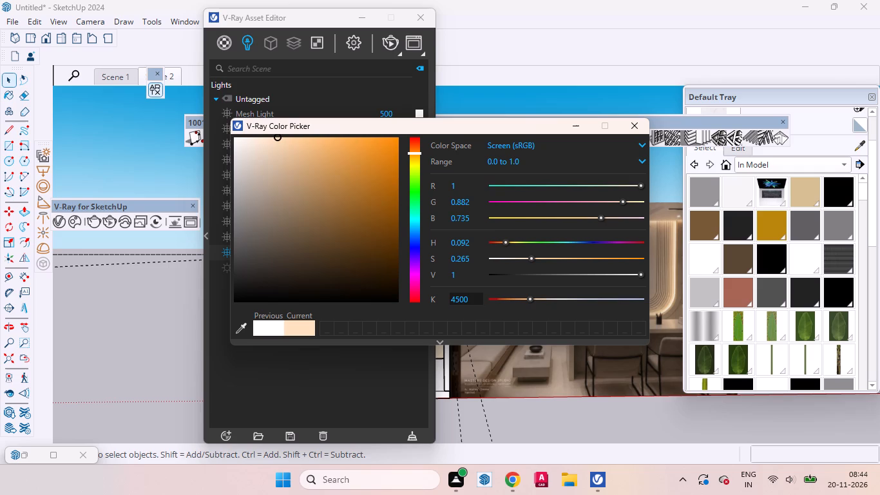
{"action": "left_click", "coordinate": [580, 124]}
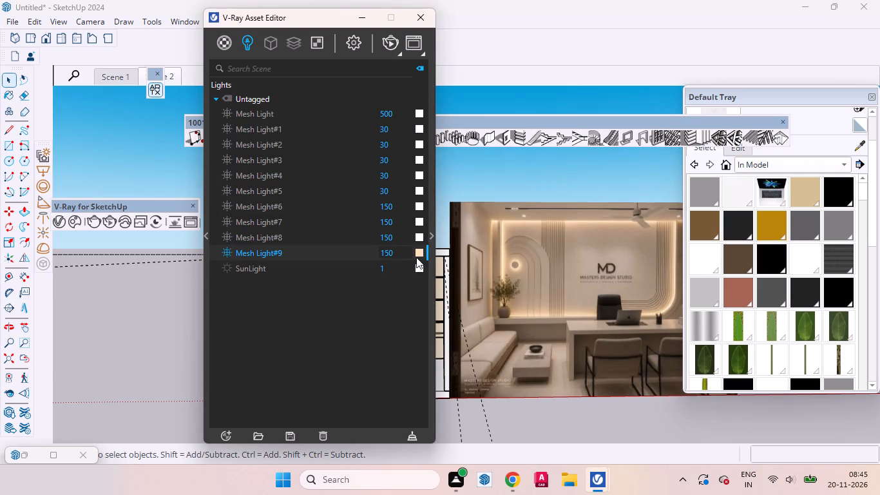
Copy Mesh Light#9's warm colour to Mesh Light#8 through Mesh Light#1, leaving out the base Mesh Light and SunLight.
{"action": "left_click_drag", "start_coordinate": [419, 253], "coordinate": [419, 236]}
{"action": "left_click_drag", "start_coordinate": [419, 236], "coordinate": [419, 233]}
{"action": "left_click_drag", "start_coordinate": [419, 237], "coordinate": [419, 222]}
{"action": "left_click_drag", "start_coordinate": [419, 222], "coordinate": [419, 202]}
{"action": "left_click_drag", "start_coordinate": [419, 204], "coordinate": [419, 188]}
{"action": "left_click_drag", "start_coordinate": [419, 189], "coordinate": [419, 176]}
{"action": "left_click_drag", "start_coordinate": [419, 176], "coordinate": [419, 173]}
{"action": "left_click_drag", "start_coordinate": [416, 176], "coordinate": [416, 170]}
{"action": "left_click_drag", "start_coordinate": [416, 170], "coordinate": [417, 164]}
{"action": "left_click_drag", "start_coordinate": [418, 173], "coordinate": [418, 159]}
{"action": "left_click_drag", "start_coordinate": [418, 159], "coordinate": [418, 146]}
{"action": "left_click_drag", "start_coordinate": [418, 146], "coordinate": [421, 133]}
{"action": "left_click_drag", "start_coordinate": [418, 145], "coordinate": [418, 139]}
{"action": "left_click_drag", "start_coordinate": [418, 139], "coordinate": [418, 130]}
Set the intensities of Mesh Light#2, Mesh Light#3 and Mesh Light#4 to 50.
{"action": "left_click", "coordinate": [383, 144]}
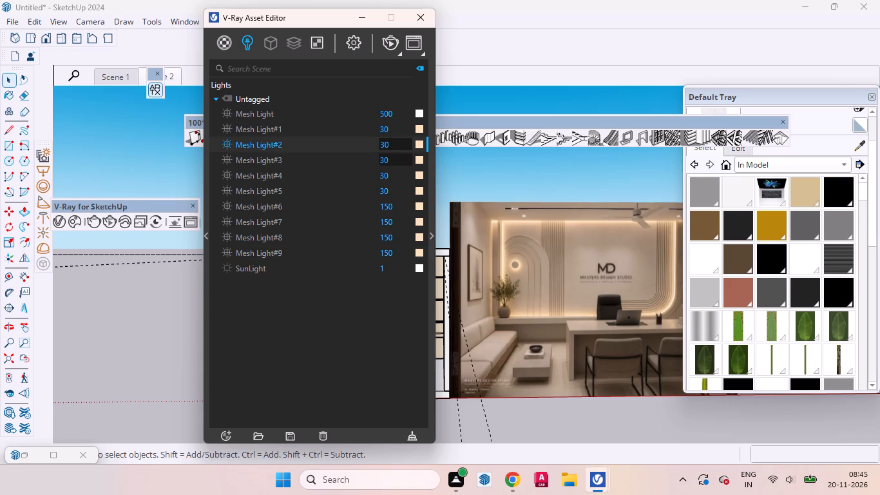
{"action": "key", "text": "BackSpace"}
{"action": "key", "text": "5"}
{"action": "left_click", "coordinate": [383, 160]}
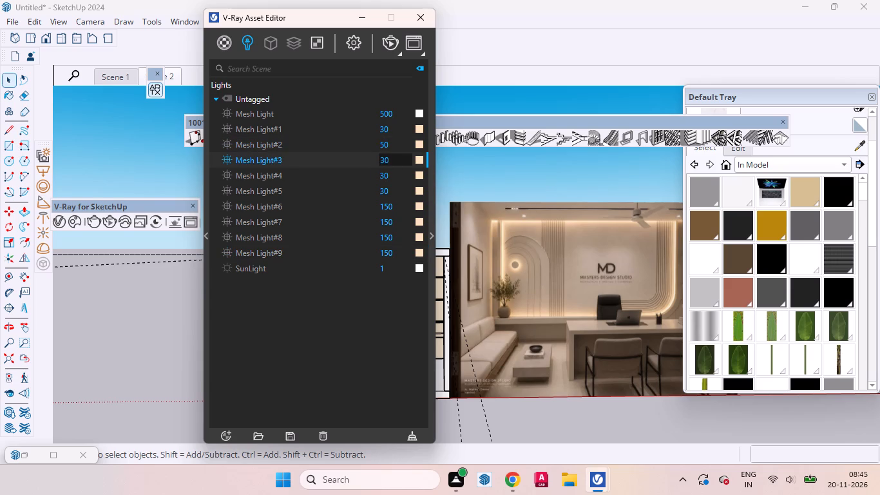
{"action": "key", "text": "BackSpace"}
{"action": "key", "text": "5"}
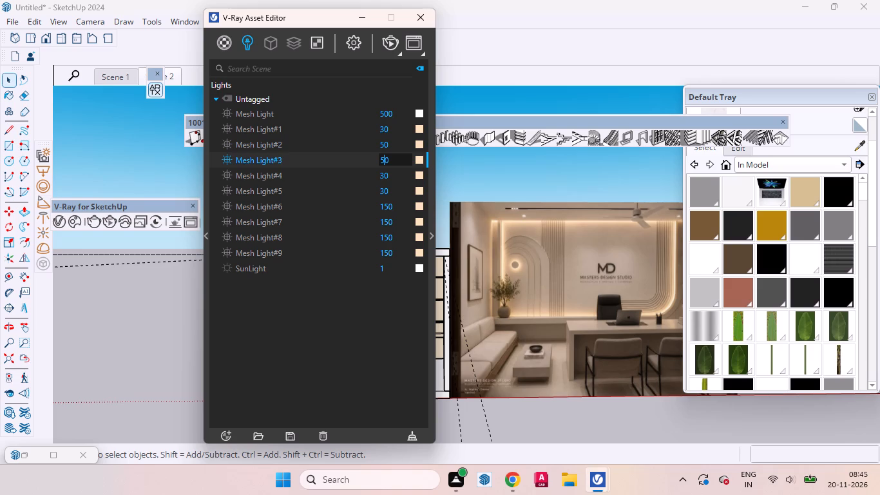
{"action": "left_click", "coordinate": [383, 160]}
{"action": "left_click_drag", "start_coordinate": [403, 163], "coordinate": [384, 175]}
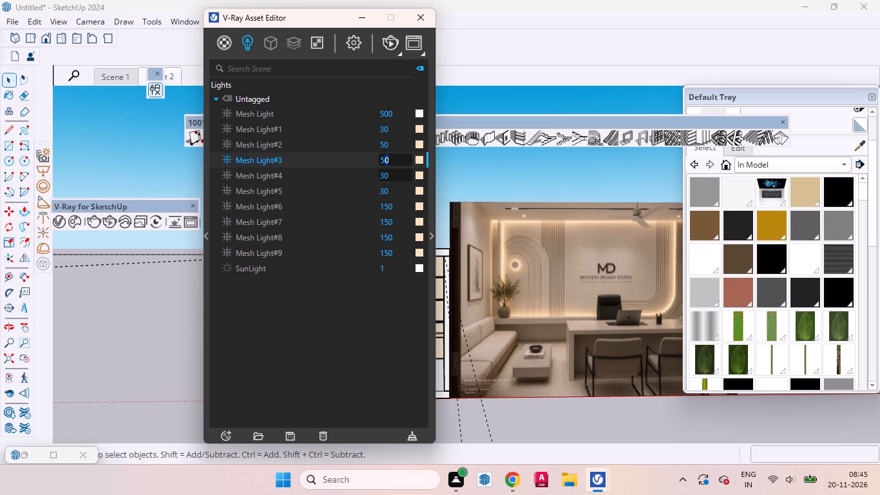
{"action": "left_click", "coordinate": [384, 175]}
{"action": "key", "text": "BackSpace"}
{"action": "key", "text": "5"}
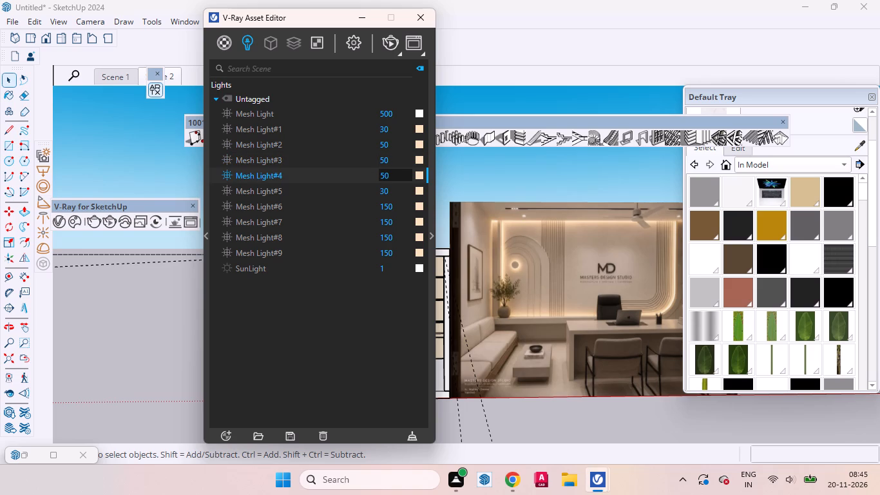
Set the intensities of Mesh Light#5, Mesh Light#1 and Mesh Light#6 to 50.
{"action": "left_click", "coordinate": [384, 191]}
{"action": "key", "text": "BackSpace"}
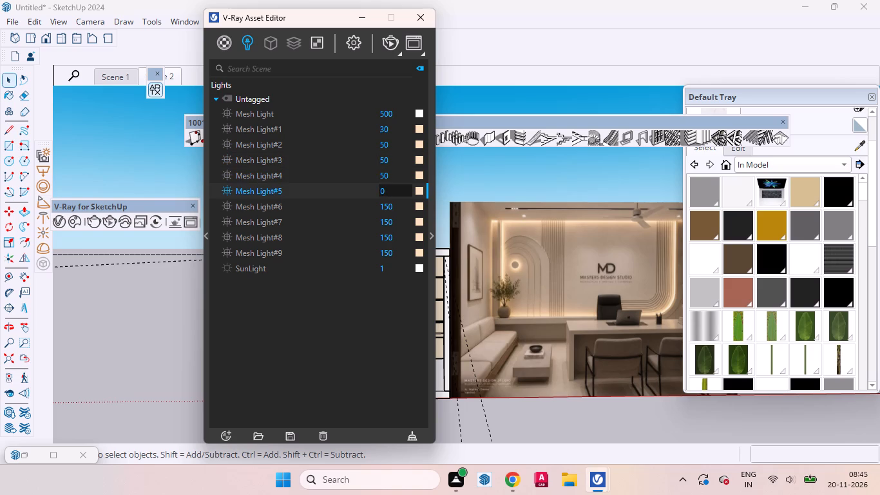
{"action": "key", "text": "5"}
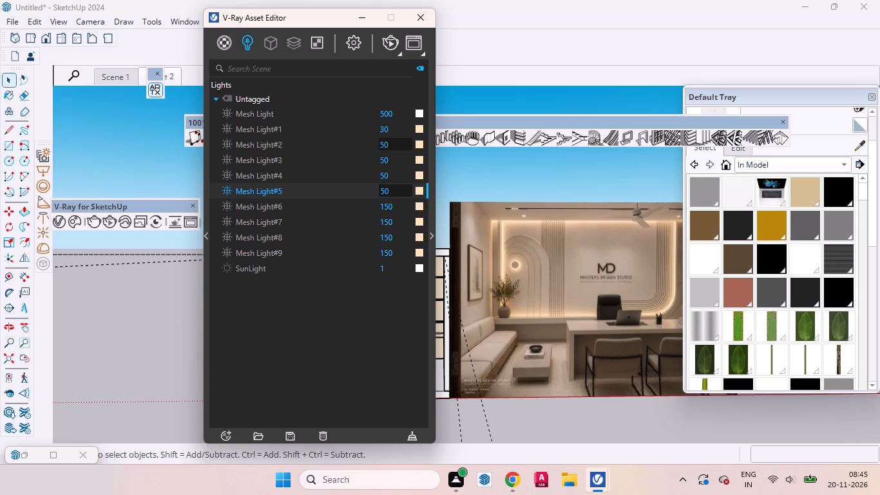
{"action": "left_click", "coordinate": [385, 129]}
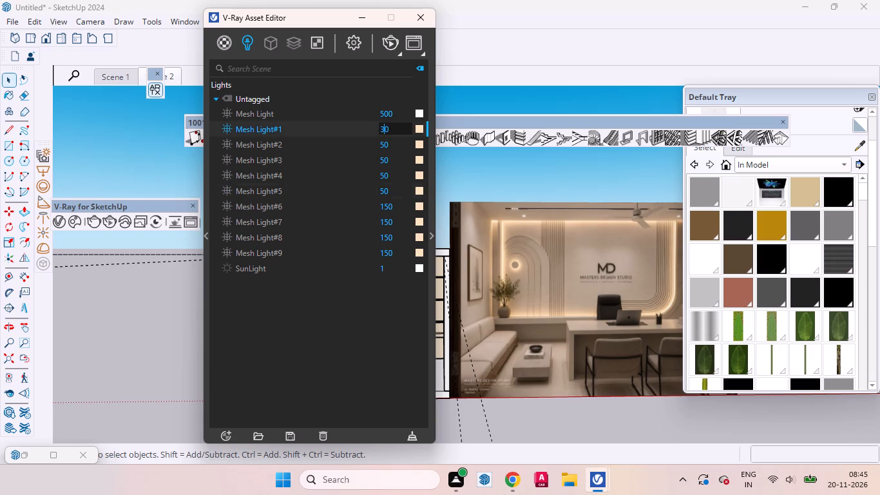
{"action": "key", "text": "BackSpace"}
{"action": "key", "text": "5"}
{"action": "key", "text": "Return"}
{"action": "left_click", "coordinate": [385, 206]}
{"action": "key", "text": "BackSpace"}
{"action": "key", "text": "Return"}
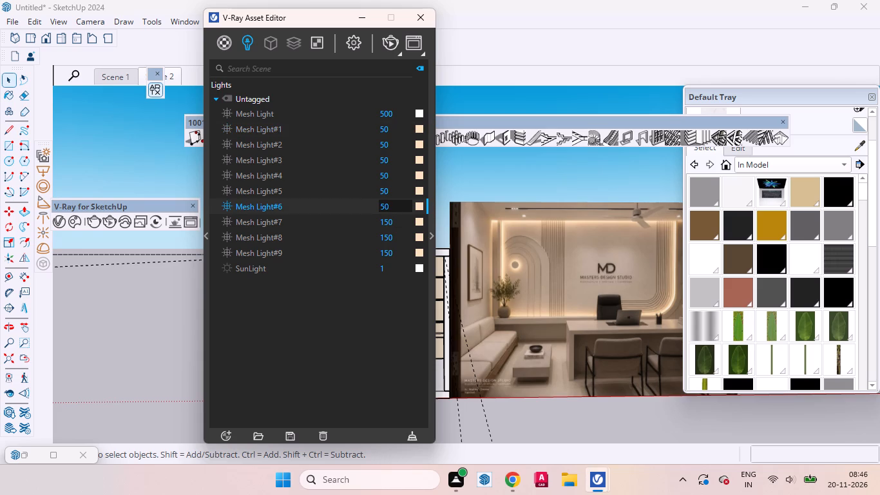
Switch to the Scene 2 view of the reception desk and start a V-Ray render of it.
{"action": "left_click", "coordinate": [169, 75]}
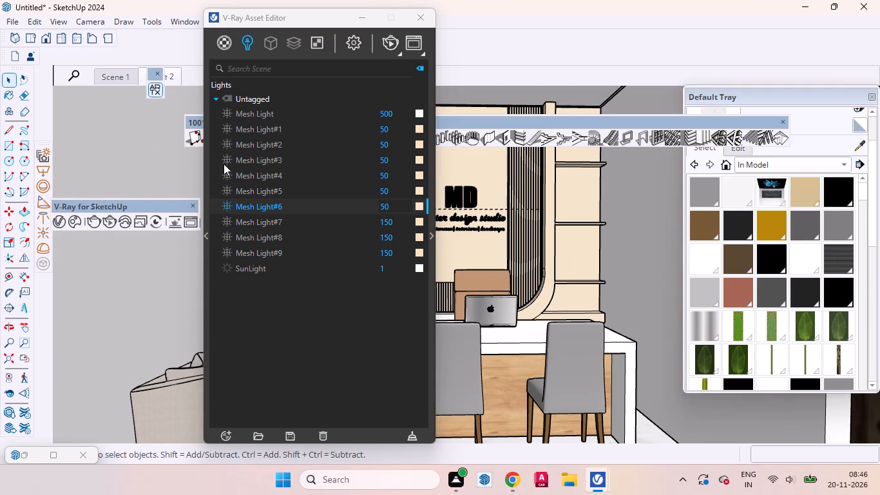
{"action": "left_click", "coordinate": [384, 43]}
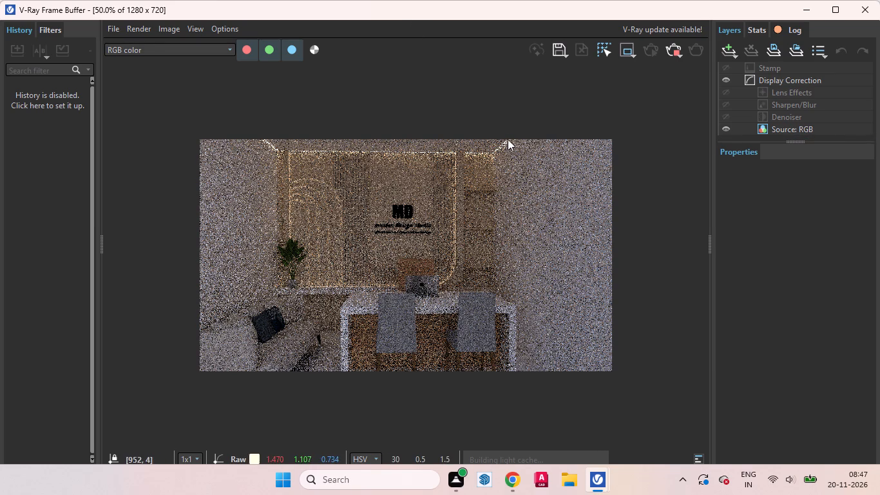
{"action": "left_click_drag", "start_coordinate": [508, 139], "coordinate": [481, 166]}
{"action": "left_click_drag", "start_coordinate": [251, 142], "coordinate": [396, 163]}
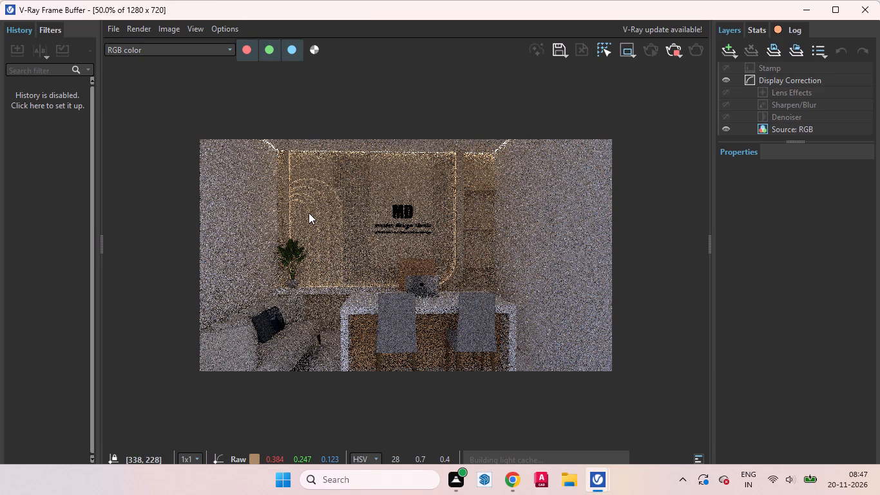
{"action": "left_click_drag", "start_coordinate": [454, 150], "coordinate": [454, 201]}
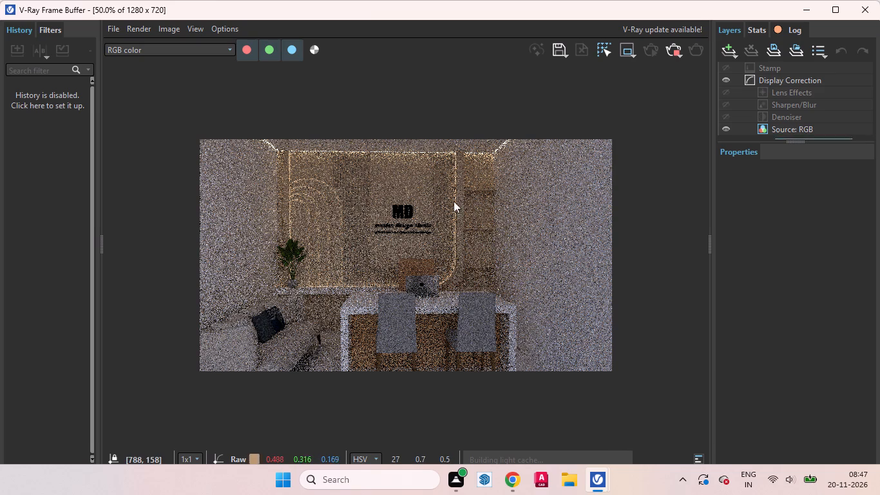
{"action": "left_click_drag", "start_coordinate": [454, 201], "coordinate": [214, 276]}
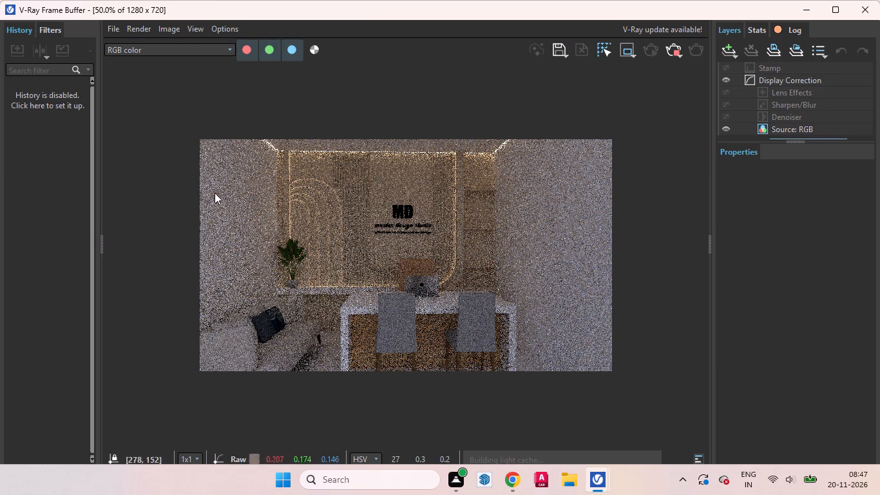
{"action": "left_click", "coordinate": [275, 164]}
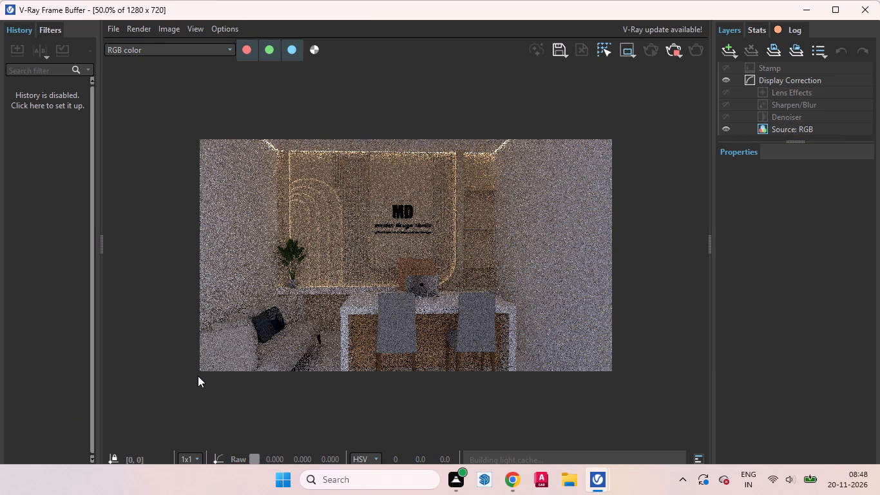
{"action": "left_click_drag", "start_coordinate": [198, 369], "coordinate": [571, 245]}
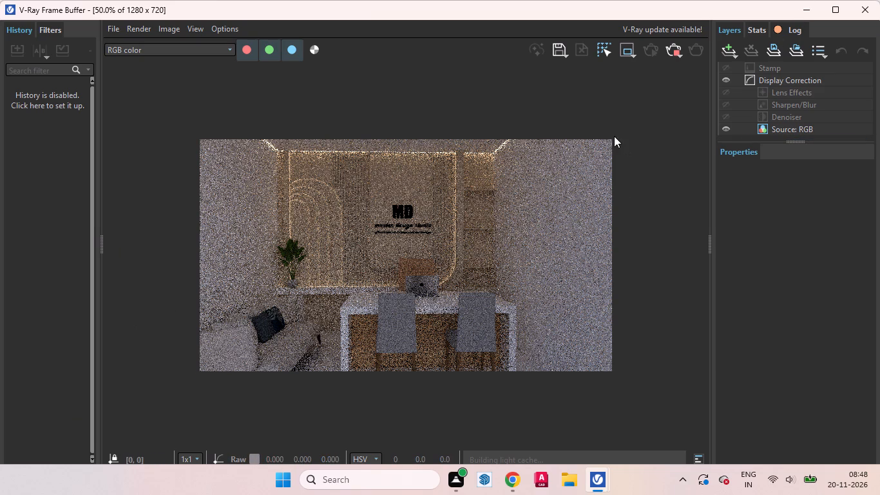
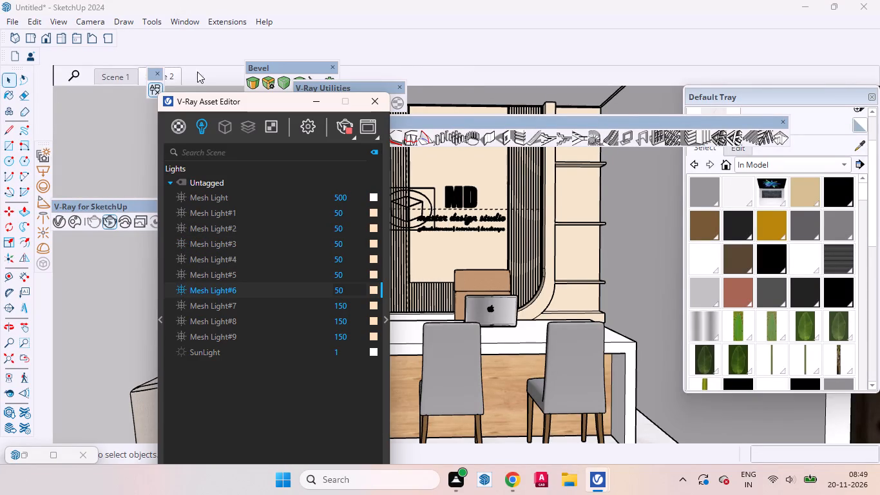
Sample the white material of the desk top and convert it to an editable V-Ray material.
{"action": "left_click", "coordinate": [178, 126]}
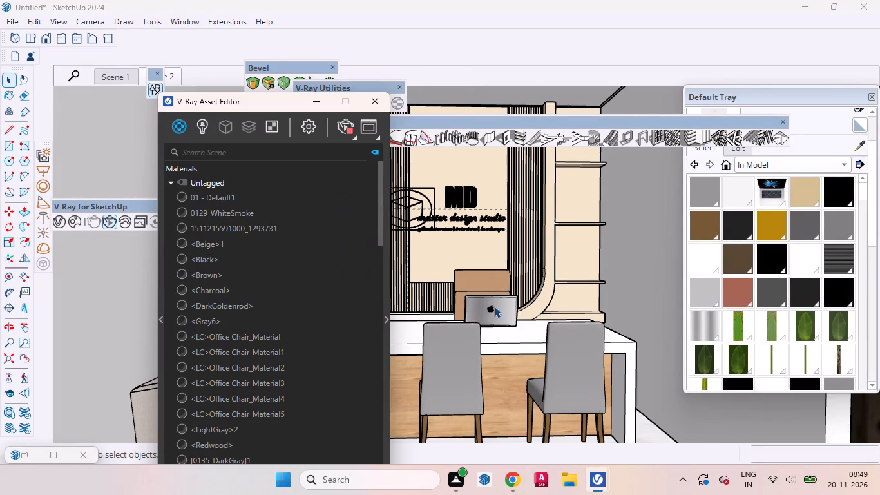
{"action": "left_click_drag", "start_coordinate": [278, 106], "coordinate": [196, 323]}
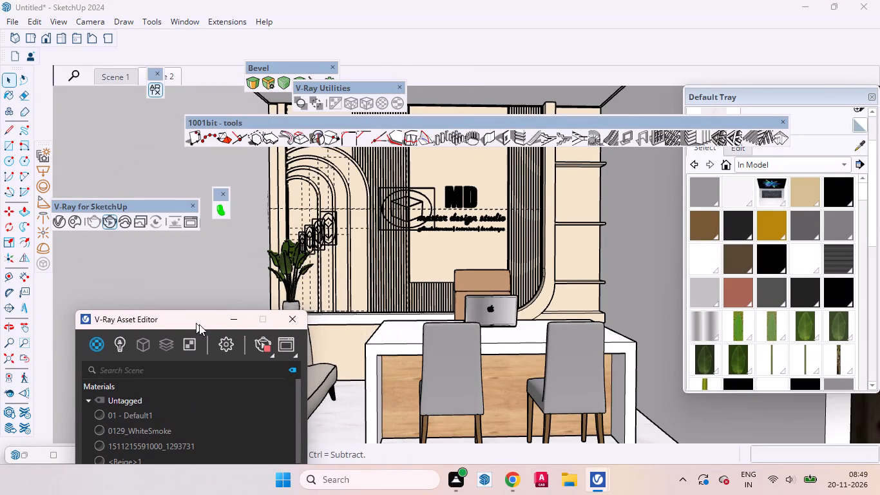
{"action": "left_click", "coordinate": [854, 144]}
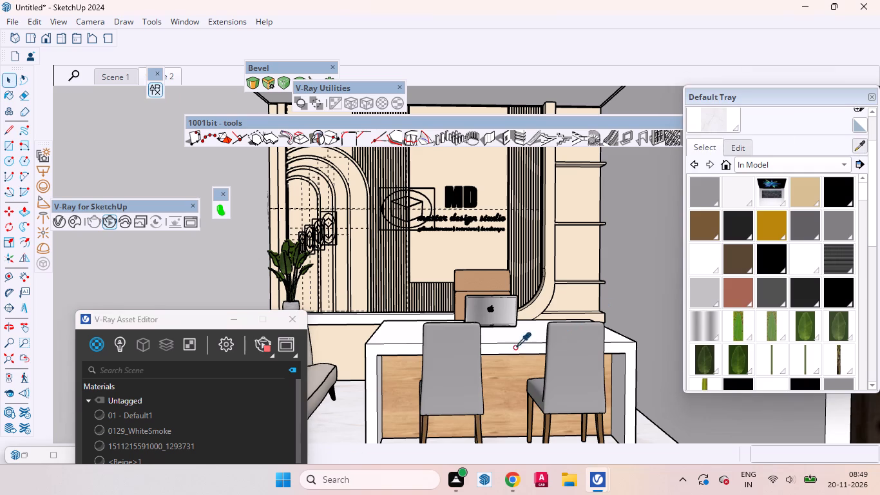
{"action": "left_click", "coordinate": [515, 335]}
{"action": "left_click_drag", "start_coordinate": [188, 320], "coordinate": [238, 184]}
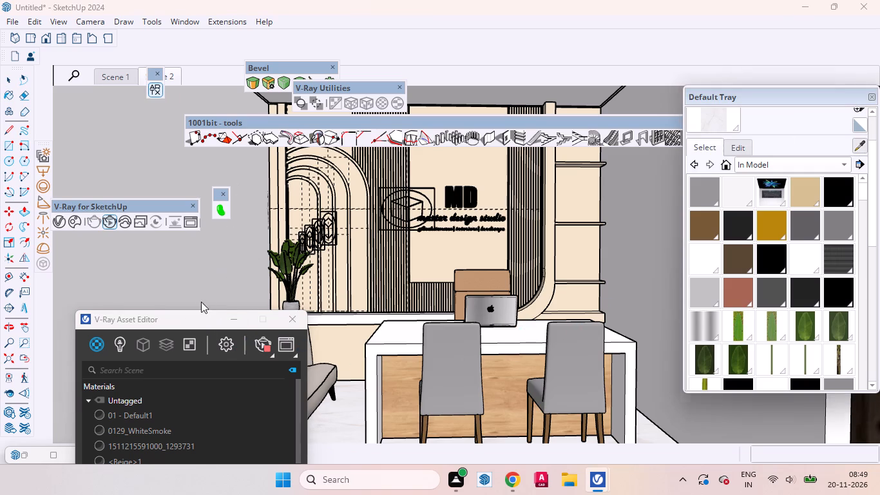
{"action": "left_click_drag", "start_coordinate": [207, 318], "coordinate": [245, 74]}
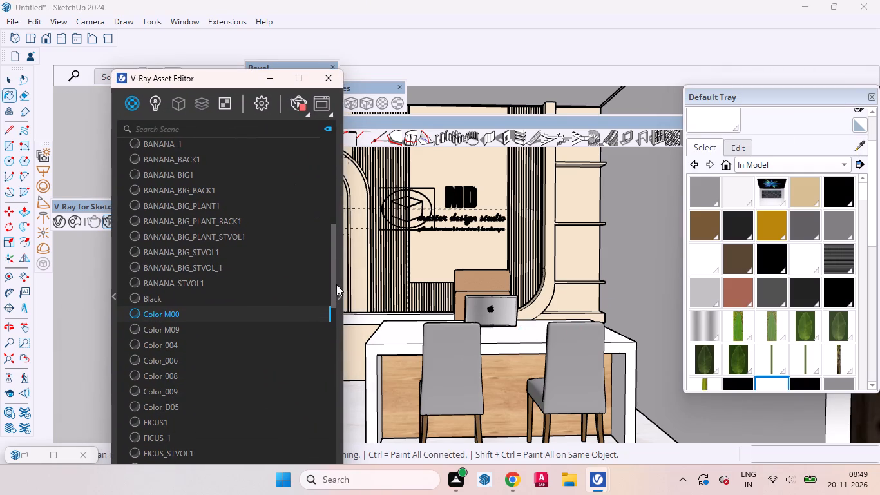
{"action": "left_click", "coordinate": [339, 297]}
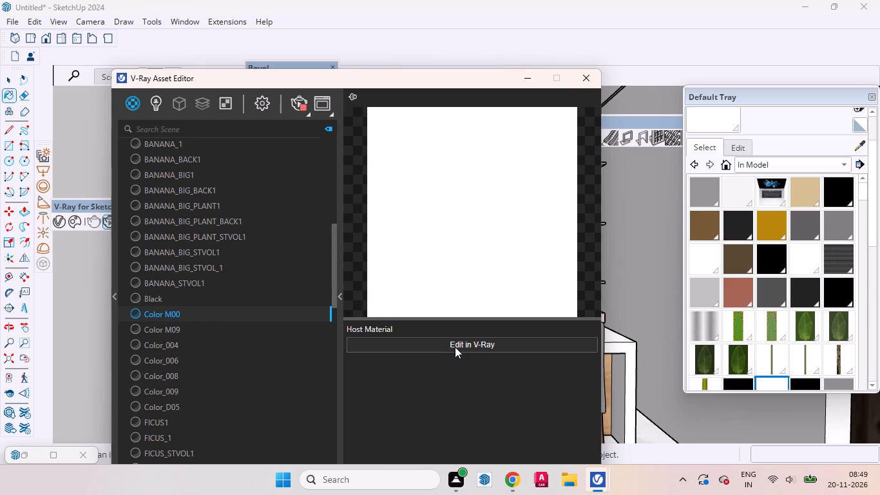
{"action": "left_click", "coordinate": [452, 344]}
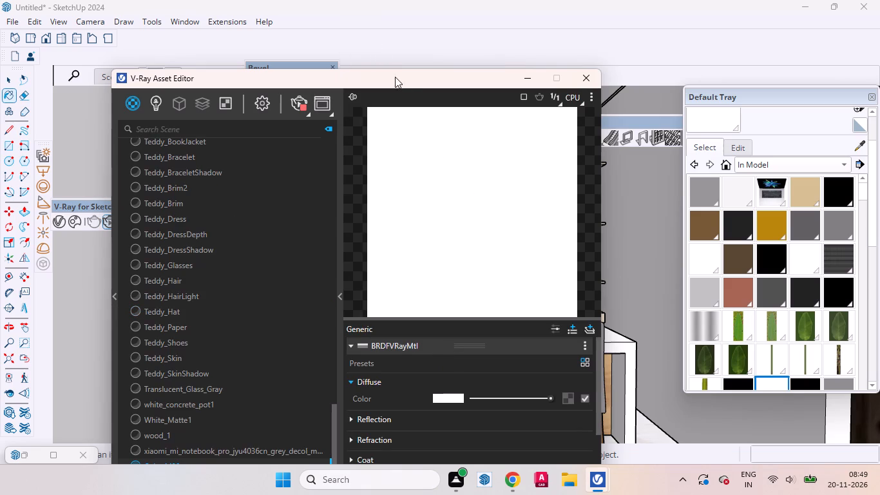
Raise the reflection colour of the desk's Color M00 material from black to light grey.
{"action": "left_click_drag", "start_coordinate": [397, 81], "coordinate": [404, 23]}
{"action": "scroll", "coordinate": [426, 322], "scroll_direction": "down", "scroll_amount": 1}
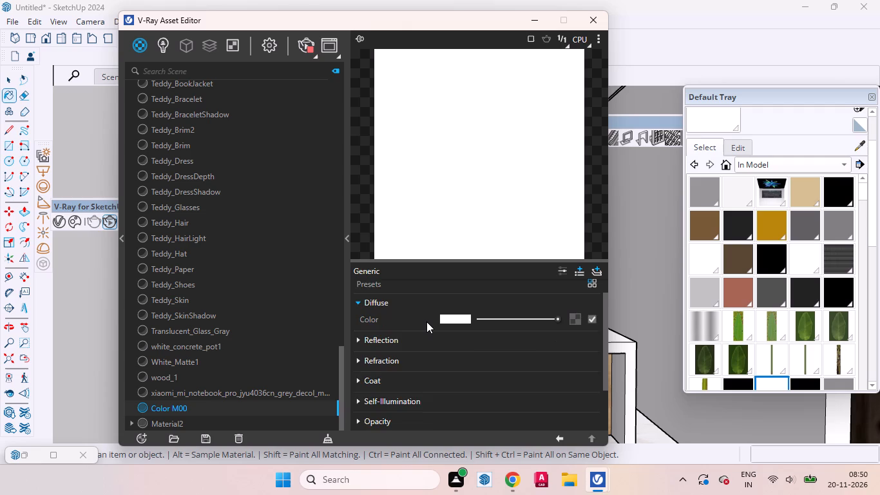
{"action": "left_click", "coordinate": [412, 300]}
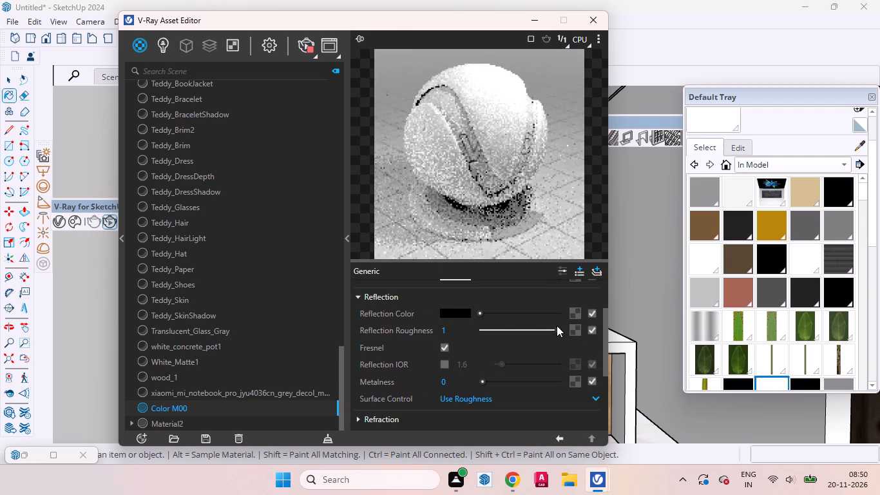
{"action": "left_click_drag", "start_coordinate": [479, 312], "coordinate": [519, 313]}
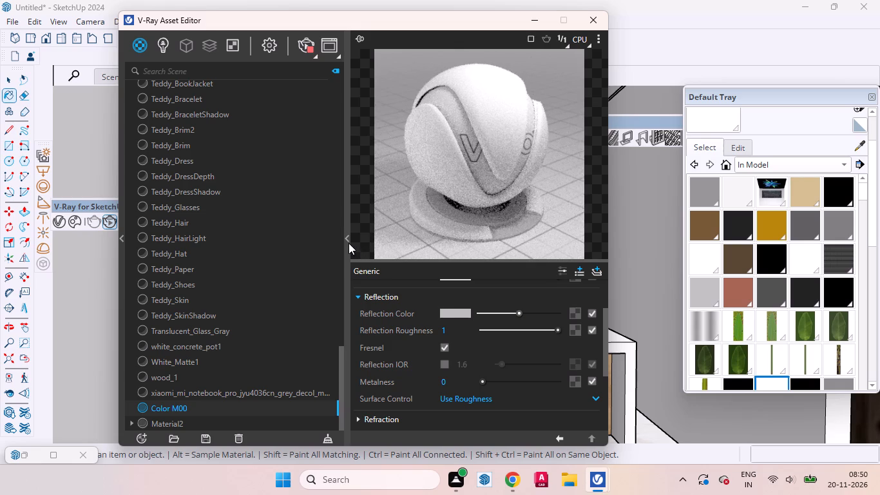
{"action": "left_click", "coordinate": [526, 311]}
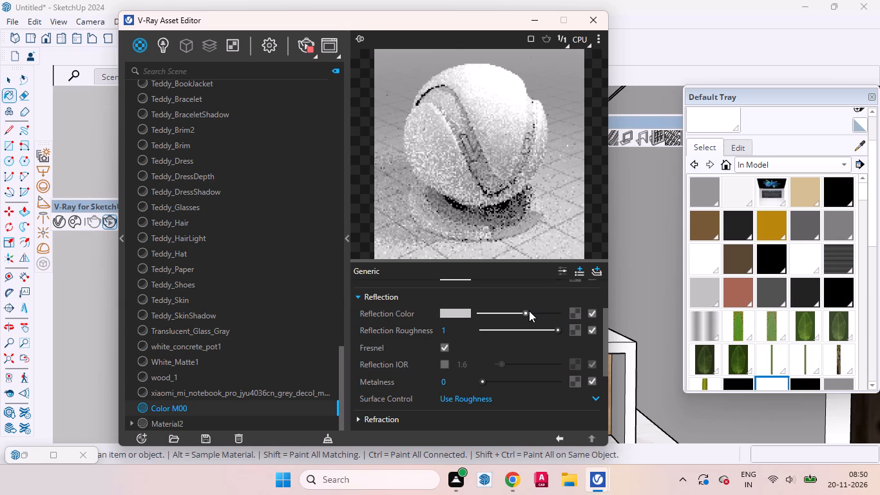
{"action": "left_click", "coordinate": [529, 311]}
{"action": "left_click", "coordinate": [347, 240]}
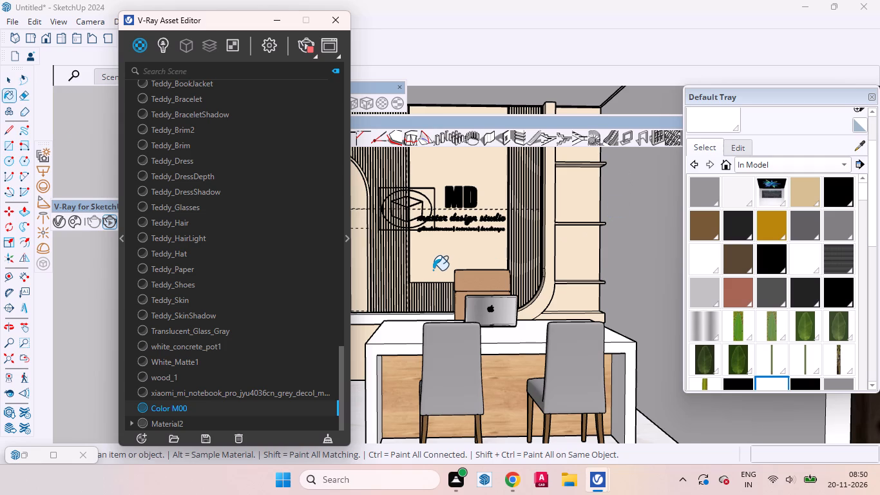
{"action": "left_click", "coordinate": [14, 79]}
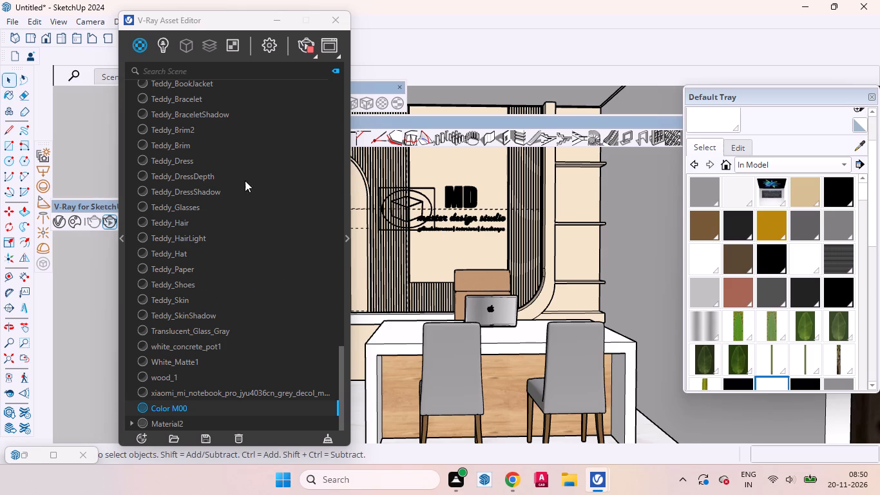
{"action": "left_click", "coordinate": [274, 22]}
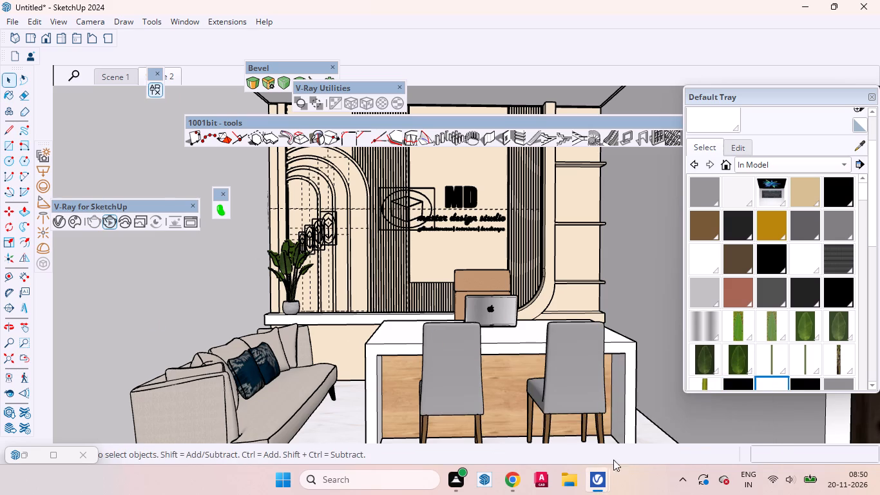
Check the interactive render of the office in the V-Ray Frame Buffer.
{"action": "left_click", "coordinate": [556, 418]}
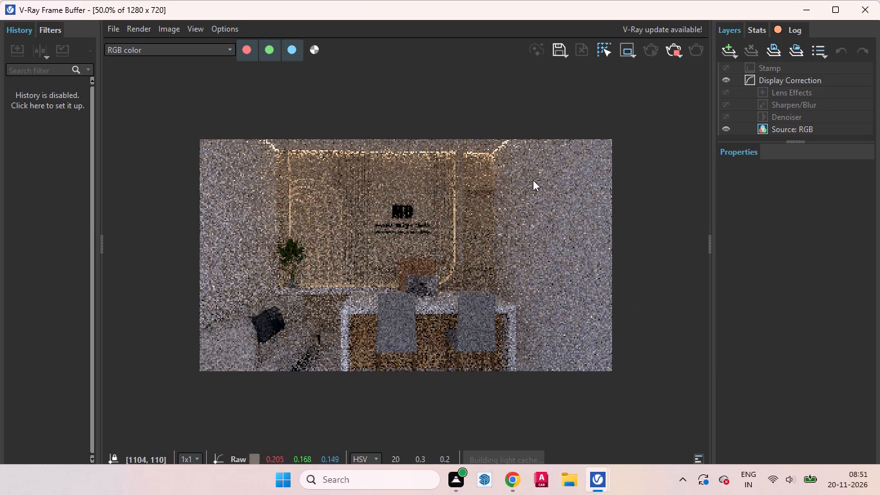
{"action": "left_click_drag", "start_coordinate": [607, 138], "coordinate": [206, 312]}
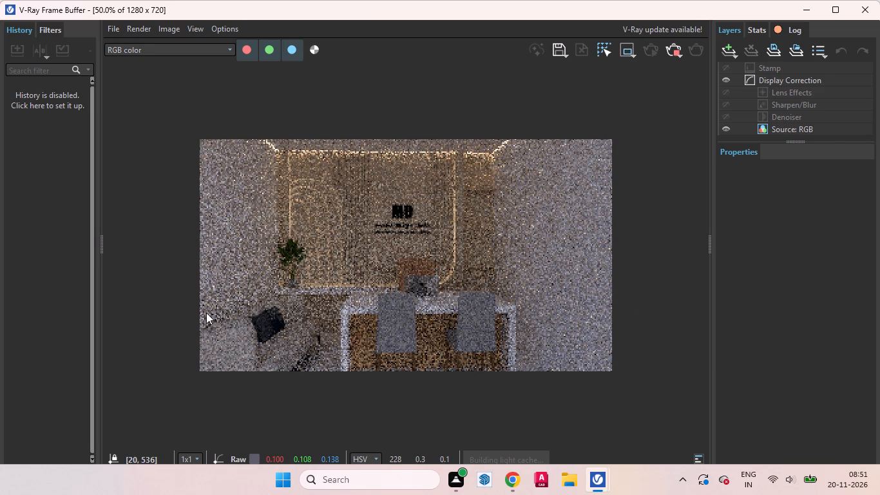
{"action": "left_click_drag", "start_coordinate": [198, 258], "coordinate": [633, 291]}
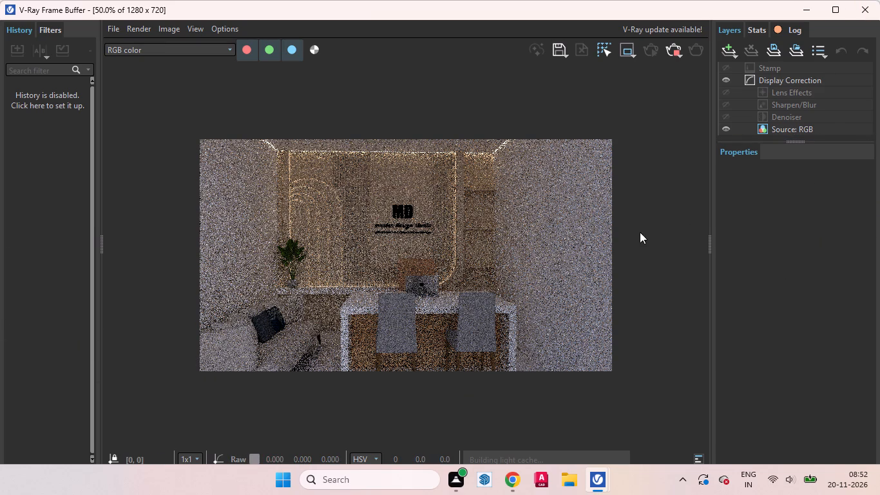
{"action": "left_click", "coordinate": [799, 6]}
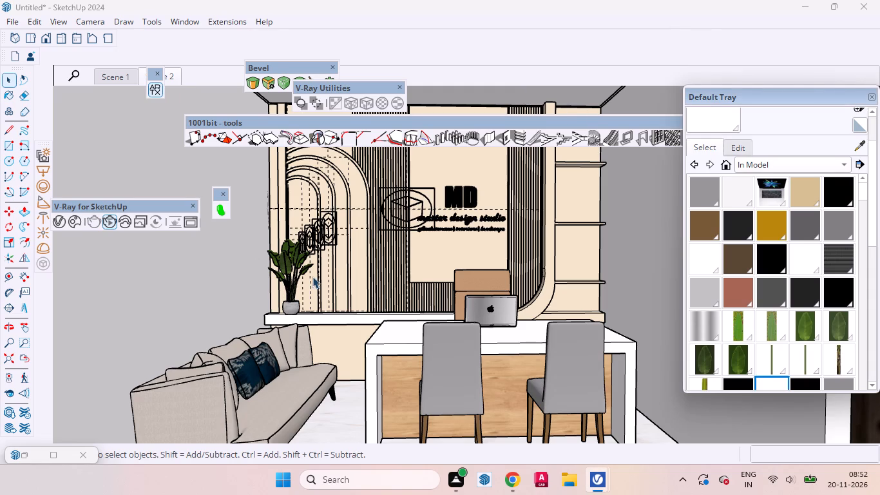
Stop the running V-Ray interactive render.
{"action": "scroll", "coordinate": [437, 304], "scroll_direction": "down", "scroll_amount": 14}
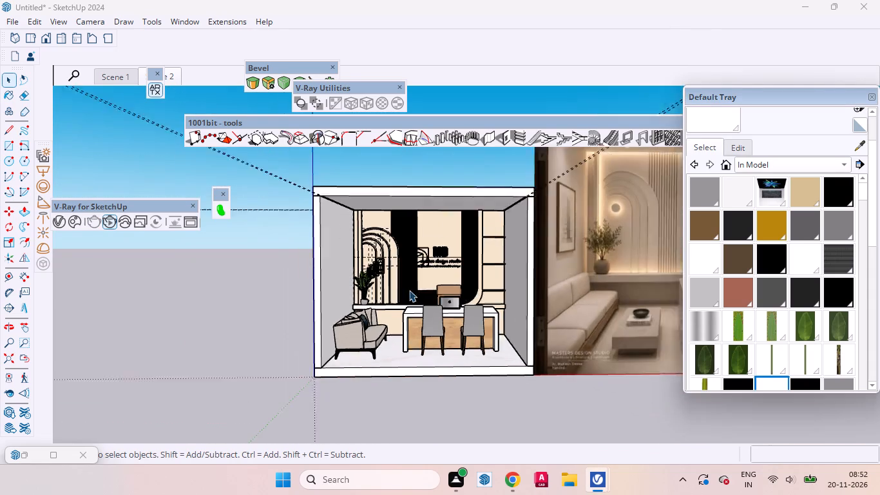
{"action": "scroll", "coordinate": [409, 290], "scroll_direction": "down", "scroll_amount": 1}
{"action": "middle_click_drag", "start_coordinate": [414, 235], "coordinate": [412, 160]}
{"action": "scroll", "coordinate": [409, 224], "scroll_direction": "up", "scroll_amount": 9}
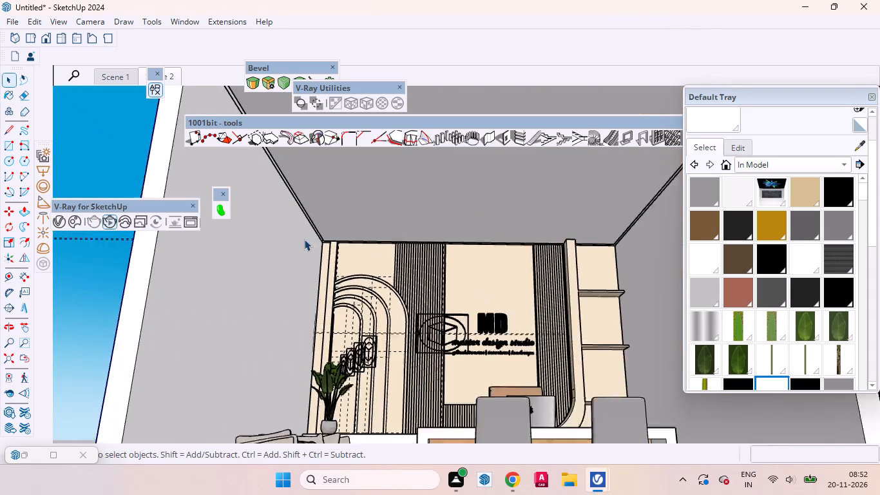
{"action": "scroll", "coordinate": [304, 239], "scroll_direction": "up", "scroll_amount": 10}
{"action": "middle_click_drag", "start_coordinate": [319, 237], "coordinate": [200, 175]}
{"action": "scroll", "coordinate": [518, 256], "scroll_direction": "up", "scroll_amount": 6}
{"action": "middle_click_drag", "start_coordinate": [416, 246], "coordinate": [301, 215]}
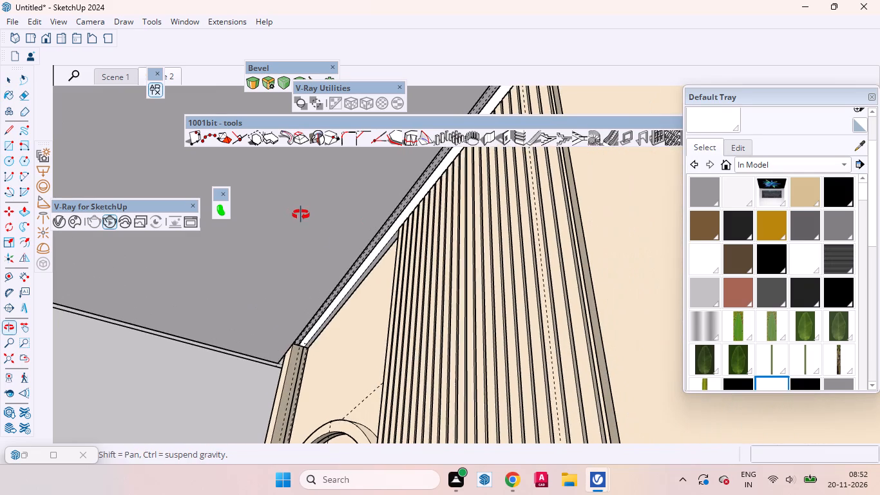
{"action": "middle_click_drag", "start_coordinate": [301, 215], "coordinate": [303, 216]}
{"action": "key", "text": "t"}
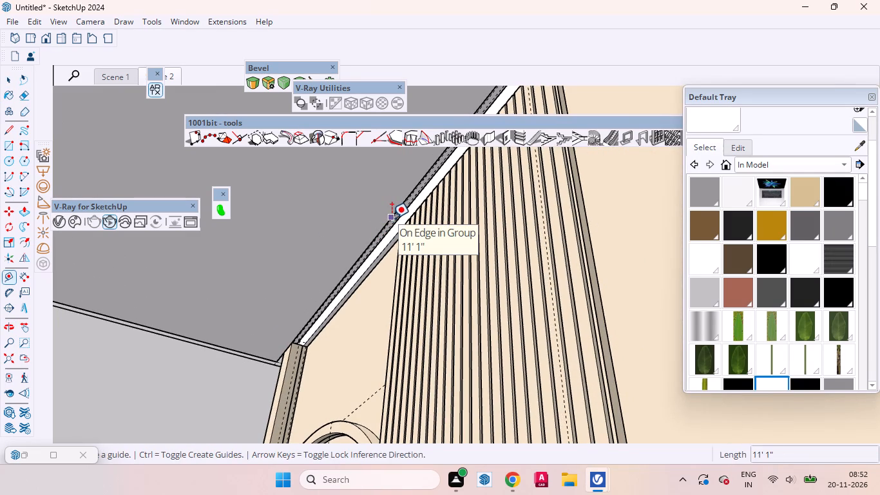
{"action": "key", "text": "space"}
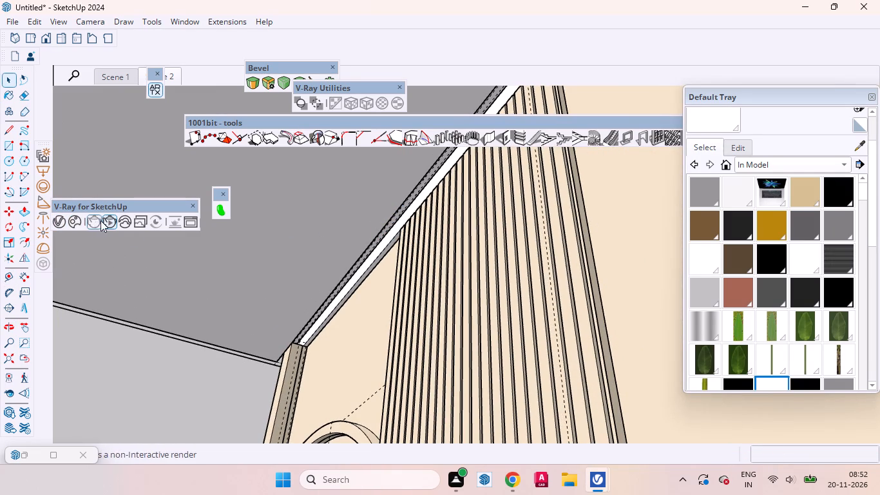
{"action": "left_click", "coordinate": [110, 219]}
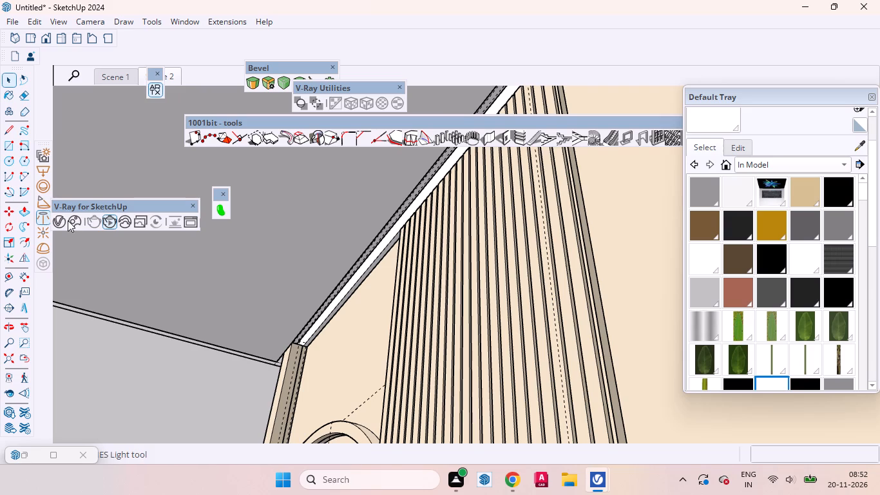
{"action": "left_click", "coordinate": [58, 221]}
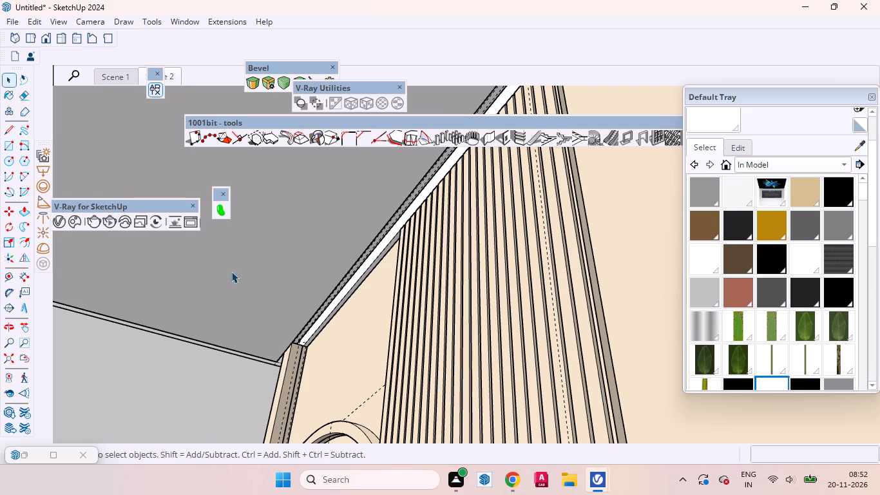
{"action": "left_click", "coordinate": [61, 223]}
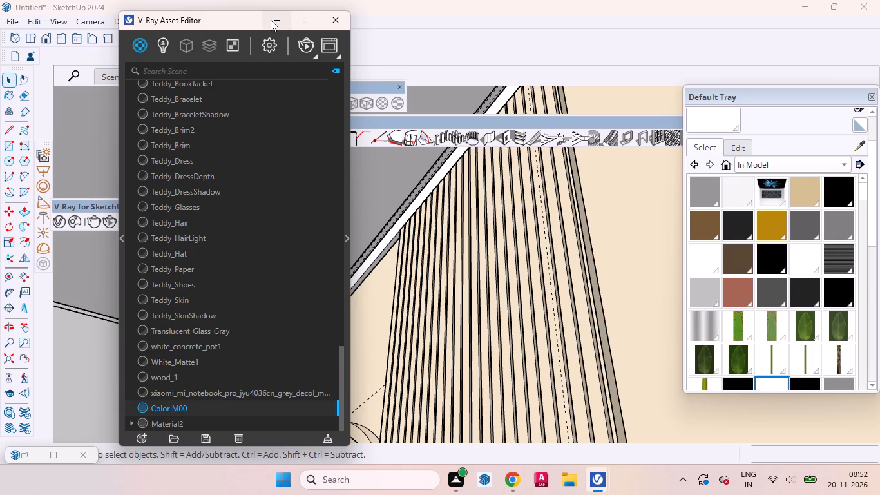
{"action": "left_click", "coordinate": [271, 20]}
Place a guide line on the ceiling 16 inches out from and parallel to the back feature wall.
{"action": "key", "text": "t"}
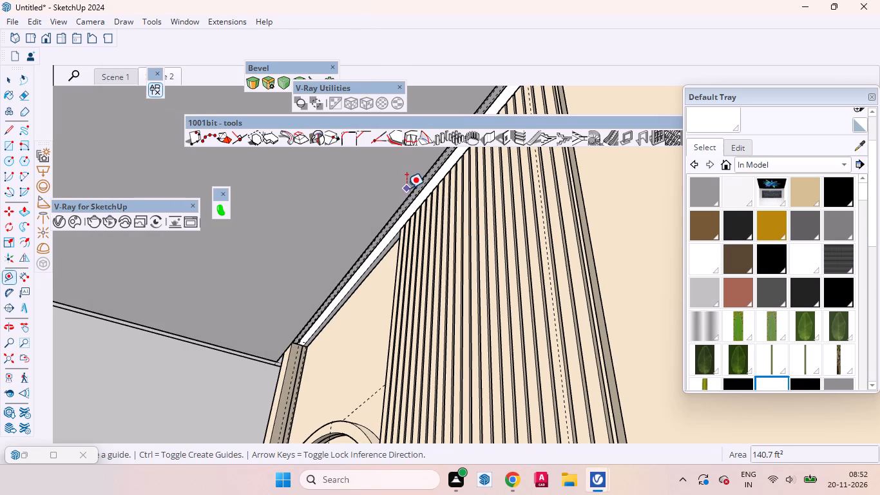
{"action": "left_click", "coordinate": [410, 188]}
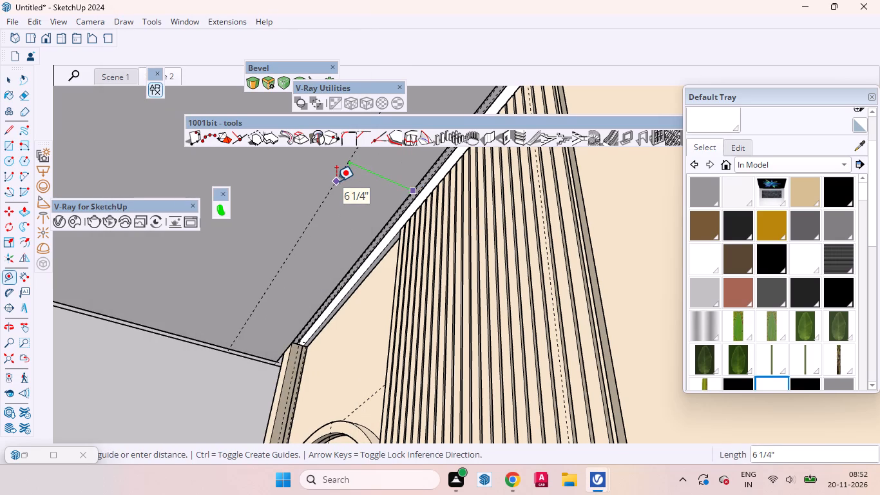
{"action": "key", "text": "1"}
{"action": "key", "text": "6"}
{"action": "key", "text": "Return"}
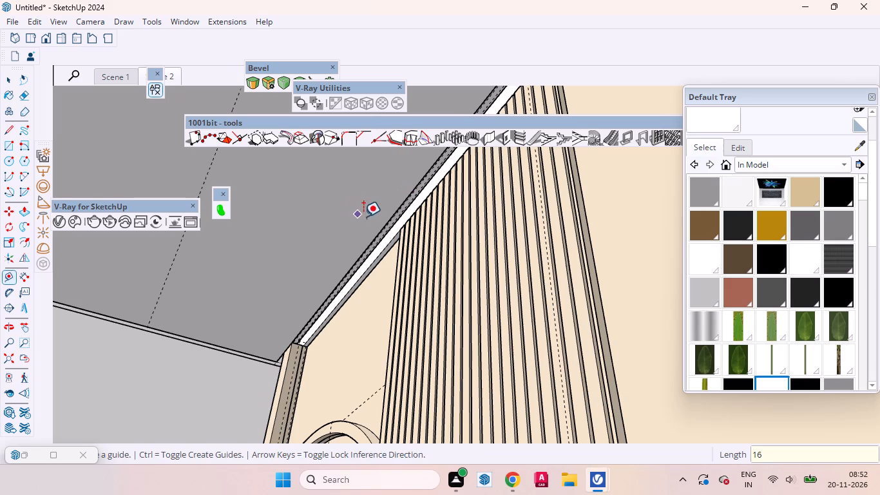
Place a ceiling guide line 16 inches in from and parallel to the side wall nearest the arched wall panel.
{"action": "middle_click_drag", "start_coordinate": [300, 248], "coordinate": [551, 245]}
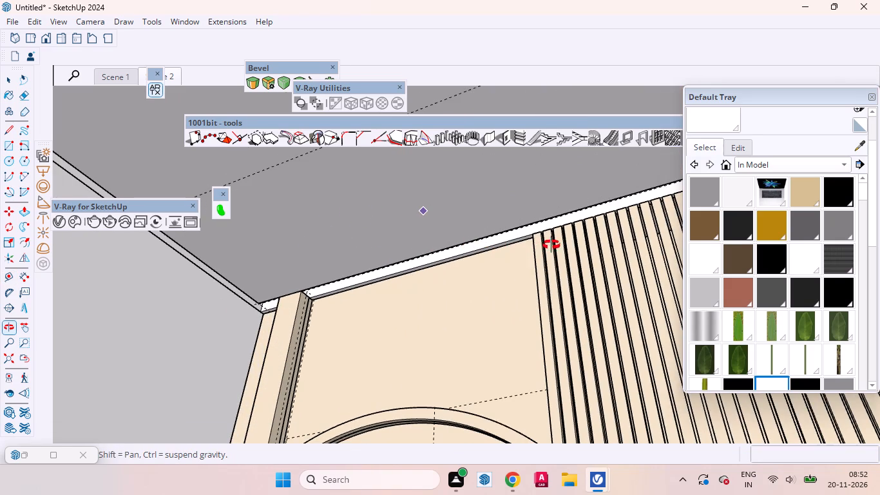
{"action": "middle_click_drag", "start_coordinate": [551, 245], "coordinate": [566, 246]}
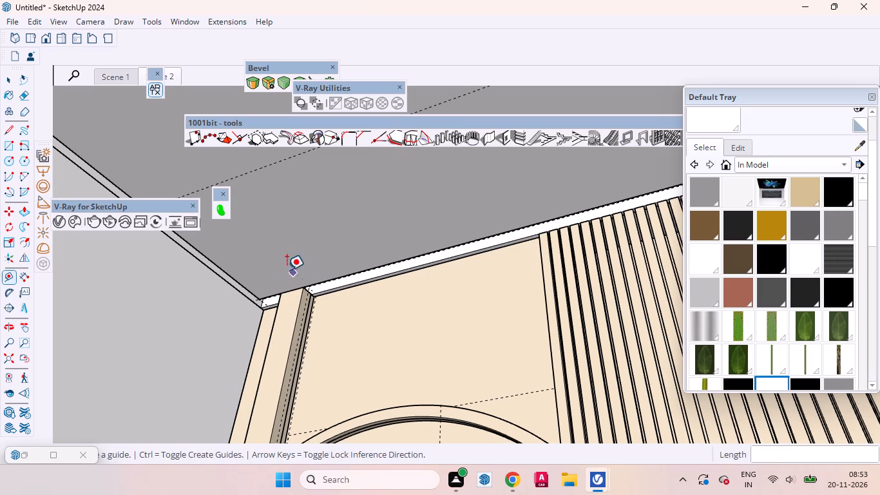
{"action": "left_click", "coordinate": [218, 265]}
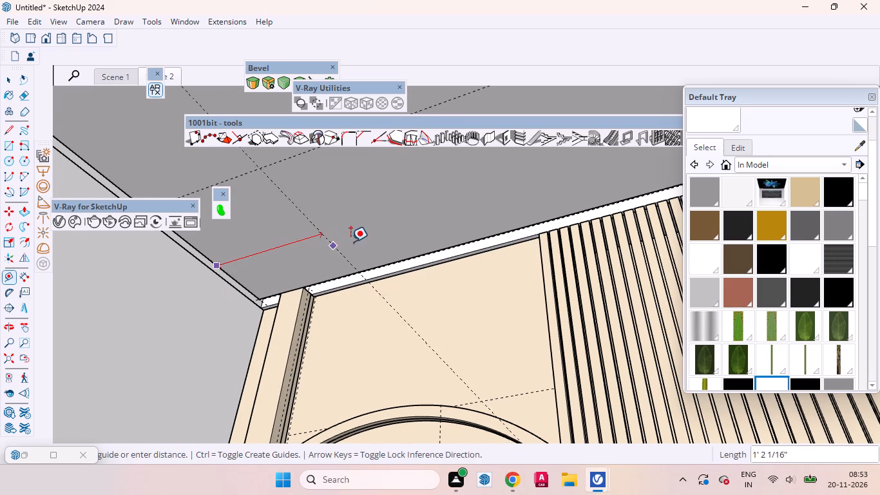
{"action": "type", "text": "16"}
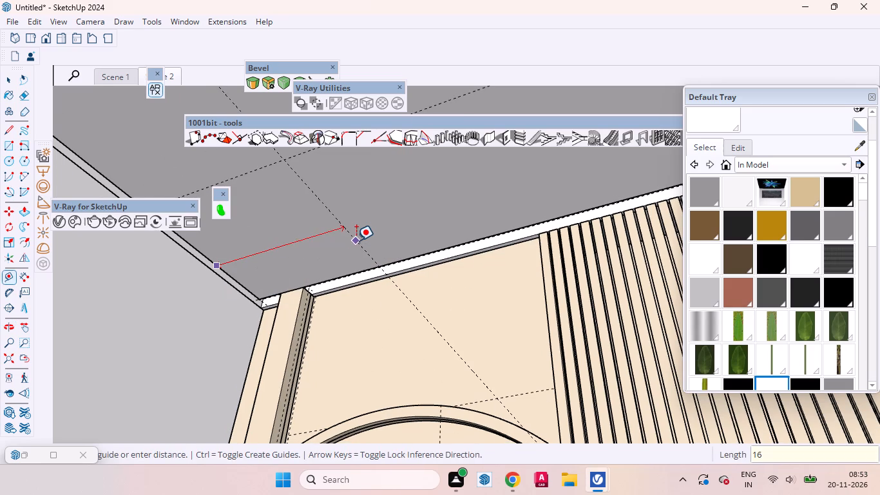
{"action": "key", "text": "Return"}
Place a ceiling guide line 16 inches in from and parallel to the opposite side wall, nearest the shelves.
{"action": "scroll", "coordinate": [336, 309], "scroll_direction": "down", "scroll_amount": 7}
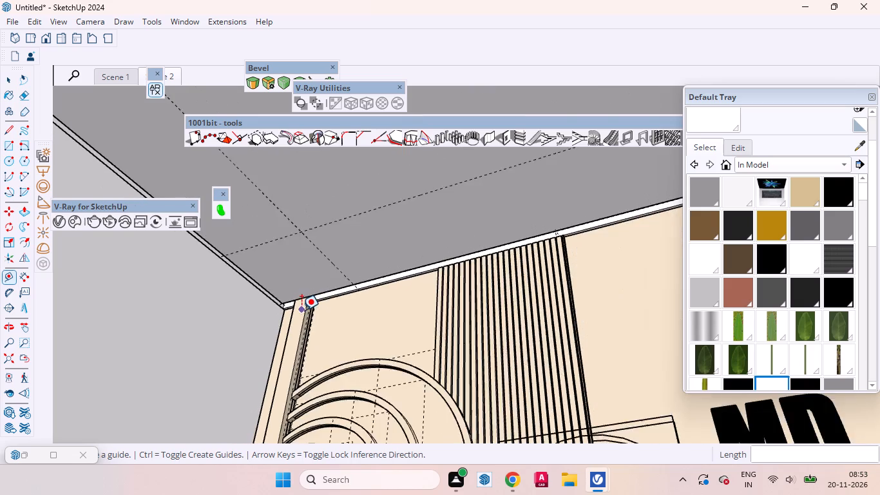
{"action": "scroll", "coordinate": [301, 310], "scroll_direction": "down", "scroll_amount": 5}
{"action": "middle_click_drag", "start_coordinate": [316, 320], "coordinate": [359, 340]}
{"action": "scroll", "coordinate": [330, 341], "scroll_direction": "down", "scroll_amount": 6}
{"action": "middle_click_drag", "start_coordinate": [349, 338], "coordinate": [447, 337]}
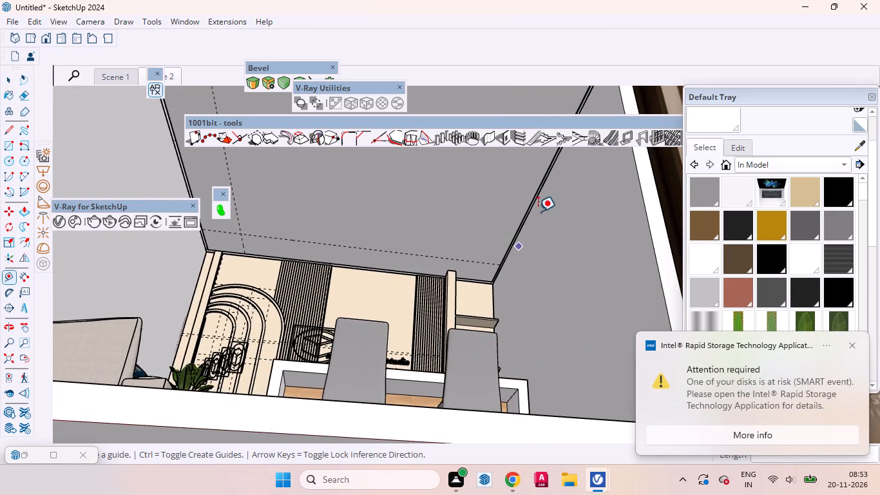
{"action": "scroll", "coordinate": [539, 210], "scroll_direction": "up", "scroll_amount": 8}
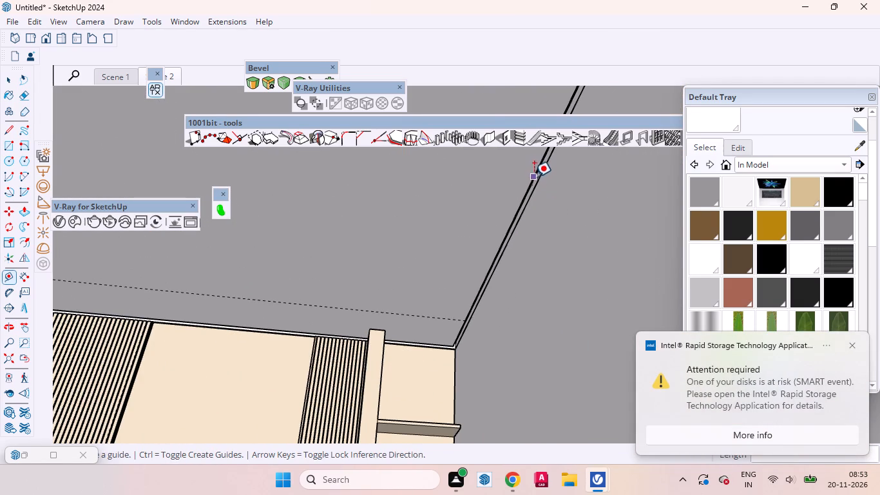
{"action": "left_click", "coordinate": [533, 173]}
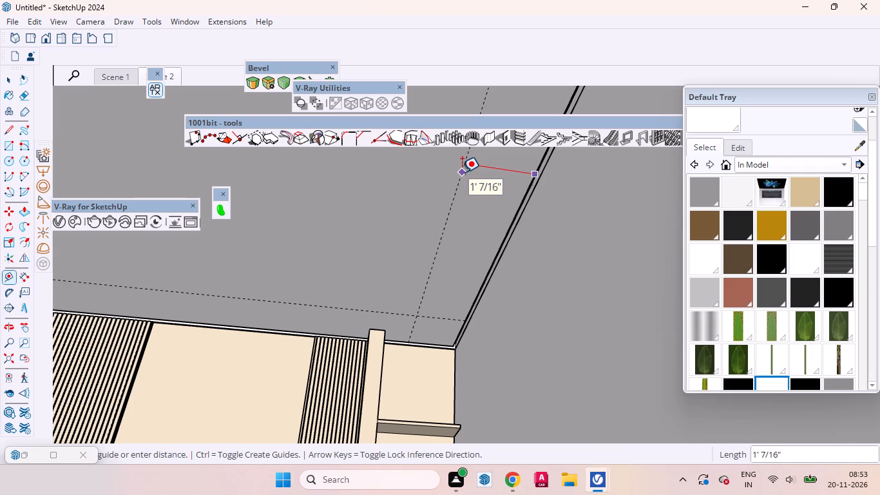
{"action": "type", "text": "16"}
{"action": "key", "text": "Return"}
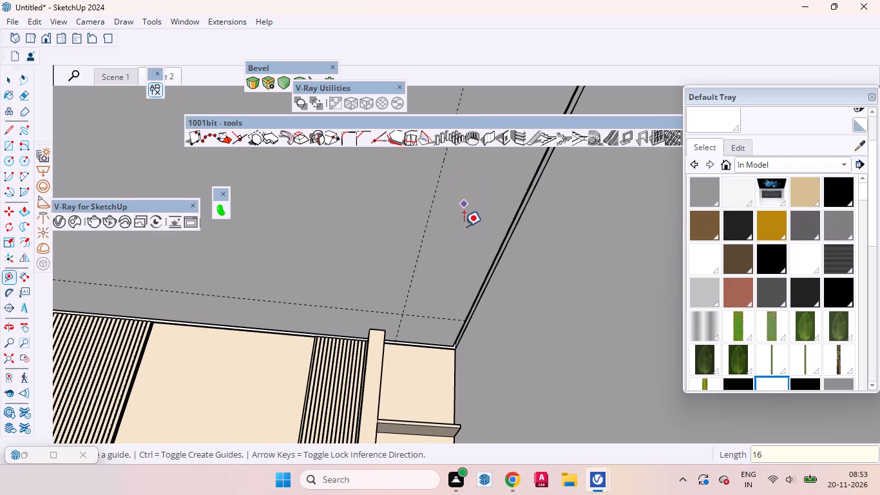
{"action": "key", "text": "space"}
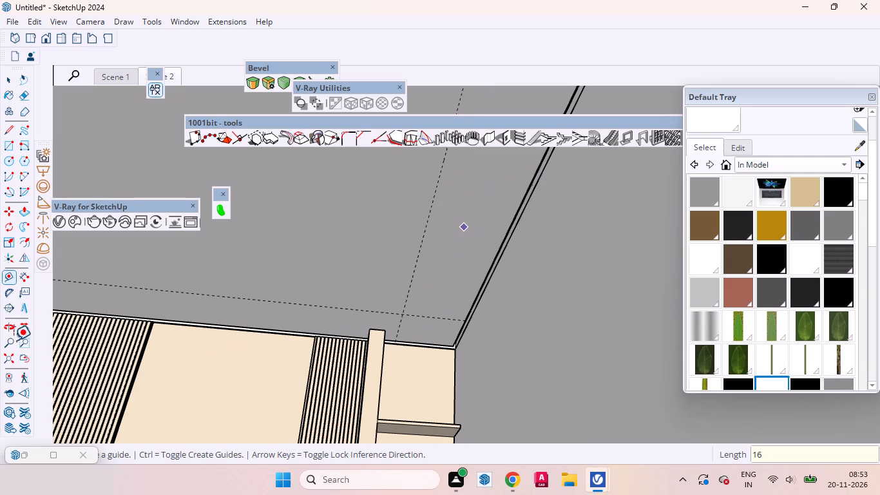
Create a new empty group outside the room geometry and open it for editing.
{"action": "scroll", "coordinate": [375, 328], "scroll_direction": "down", "scroll_amount": 10}
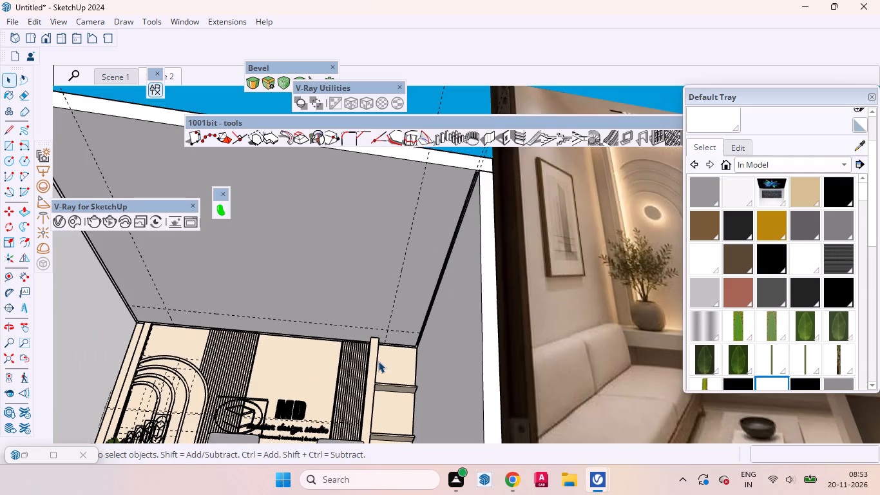
{"action": "scroll", "coordinate": [378, 361], "scroll_direction": "down", "scroll_amount": 3}
{"action": "scroll", "coordinate": [385, 365], "scroll_direction": "up", "scroll_amount": 1}
{"action": "scroll", "coordinate": [385, 365], "scroll_direction": "down", "scroll_amount": 3}
{"action": "middle_click_drag", "start_coordinate": [354, 378], "coordinate": [300, 327]}
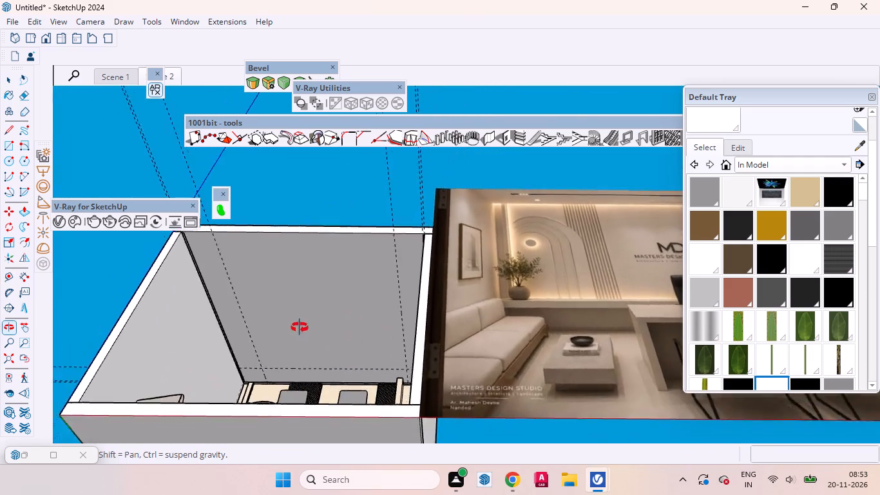
{"action": "middle_click_drag", "start_coordinate": [300, 327], "coordinate": [349, 368]}
{"action": "scroll", "coordinate": [349, 368], "scroll_direction": "up", "scroll_amount": 1}
{"action": "scroll", "coordinate": [342, 376], "scroll_direction": "down", "scroll_amount": 6}
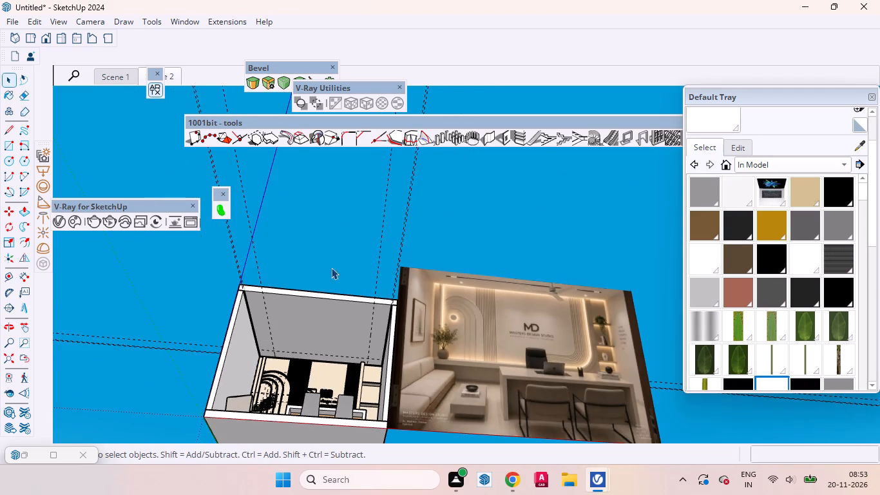
{"action": "right_click", "coordinate": [300, 223]}
{"action": "left_click", "coordinate": [324, 261]}
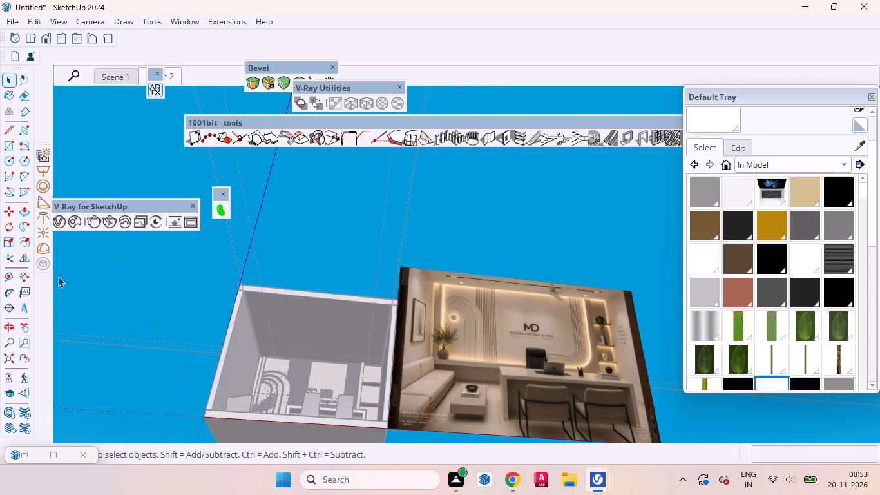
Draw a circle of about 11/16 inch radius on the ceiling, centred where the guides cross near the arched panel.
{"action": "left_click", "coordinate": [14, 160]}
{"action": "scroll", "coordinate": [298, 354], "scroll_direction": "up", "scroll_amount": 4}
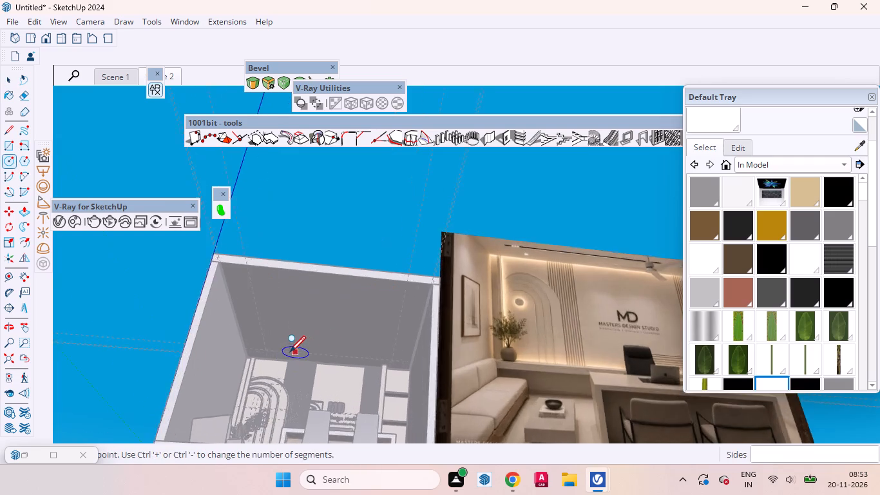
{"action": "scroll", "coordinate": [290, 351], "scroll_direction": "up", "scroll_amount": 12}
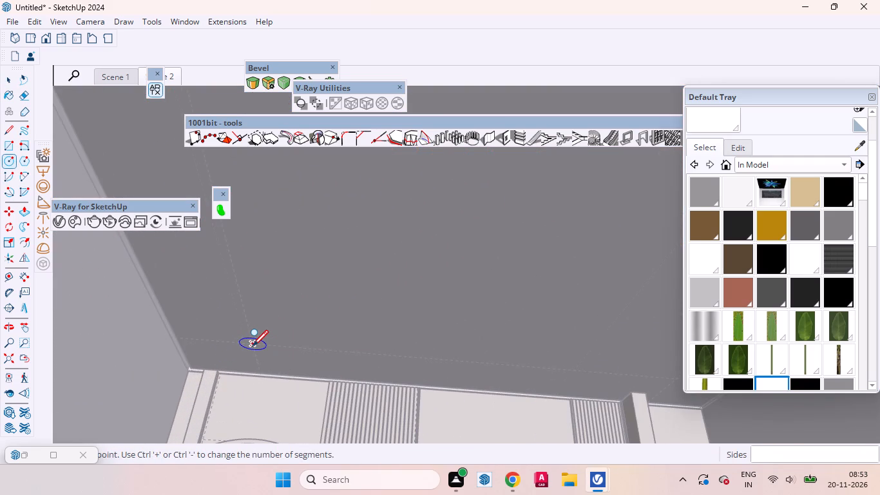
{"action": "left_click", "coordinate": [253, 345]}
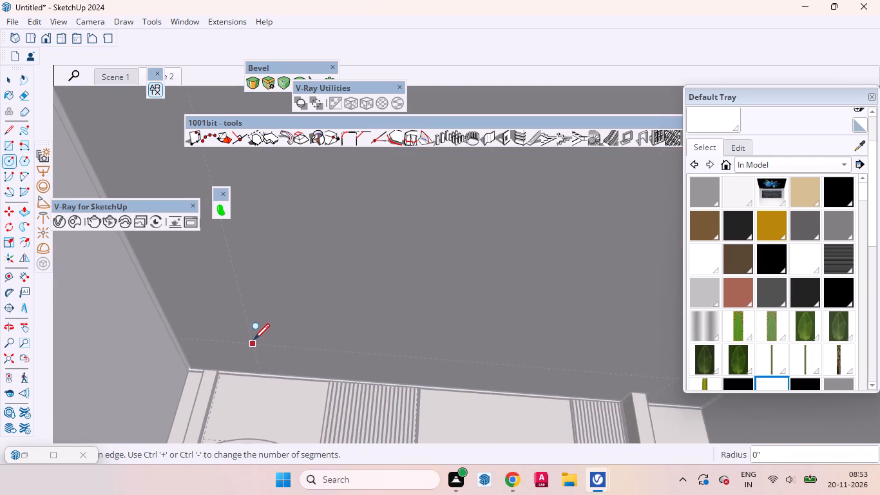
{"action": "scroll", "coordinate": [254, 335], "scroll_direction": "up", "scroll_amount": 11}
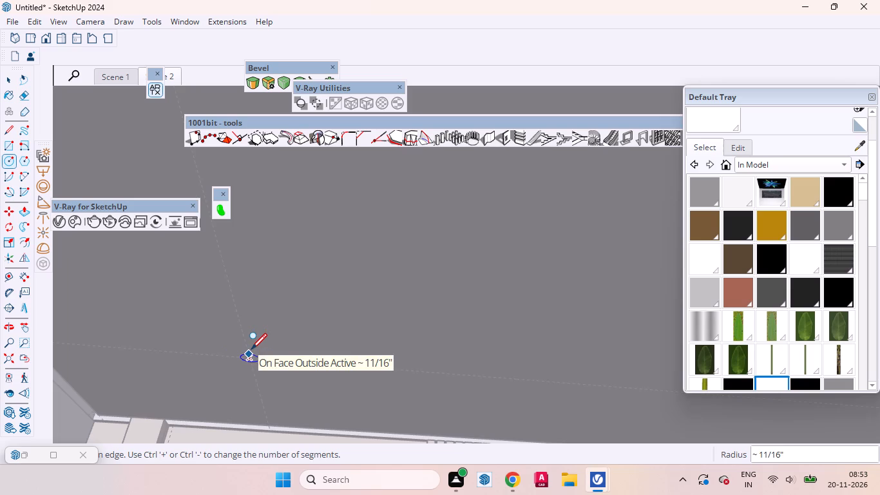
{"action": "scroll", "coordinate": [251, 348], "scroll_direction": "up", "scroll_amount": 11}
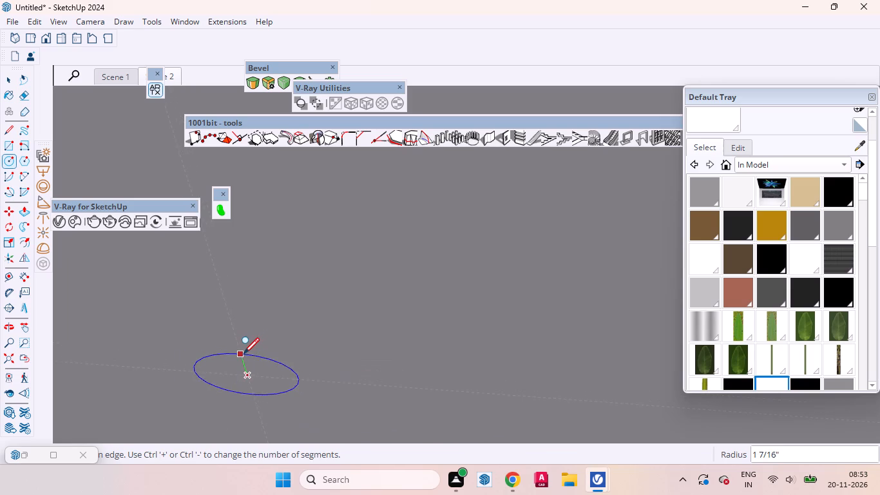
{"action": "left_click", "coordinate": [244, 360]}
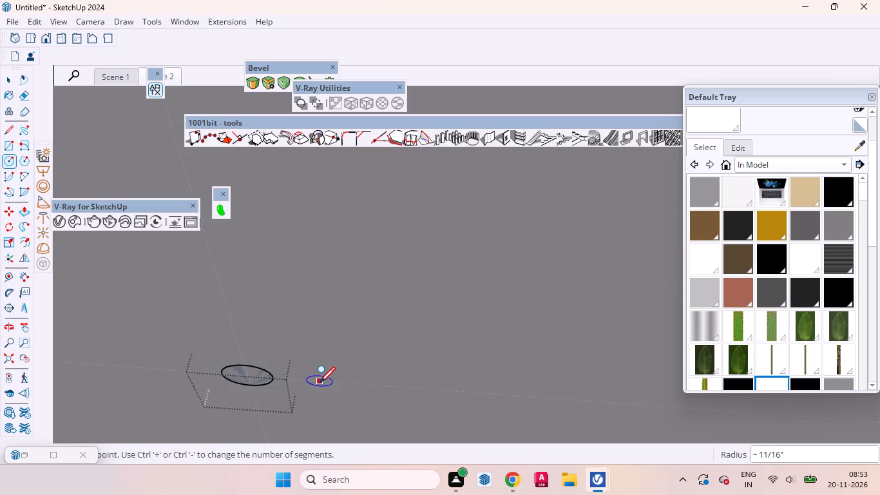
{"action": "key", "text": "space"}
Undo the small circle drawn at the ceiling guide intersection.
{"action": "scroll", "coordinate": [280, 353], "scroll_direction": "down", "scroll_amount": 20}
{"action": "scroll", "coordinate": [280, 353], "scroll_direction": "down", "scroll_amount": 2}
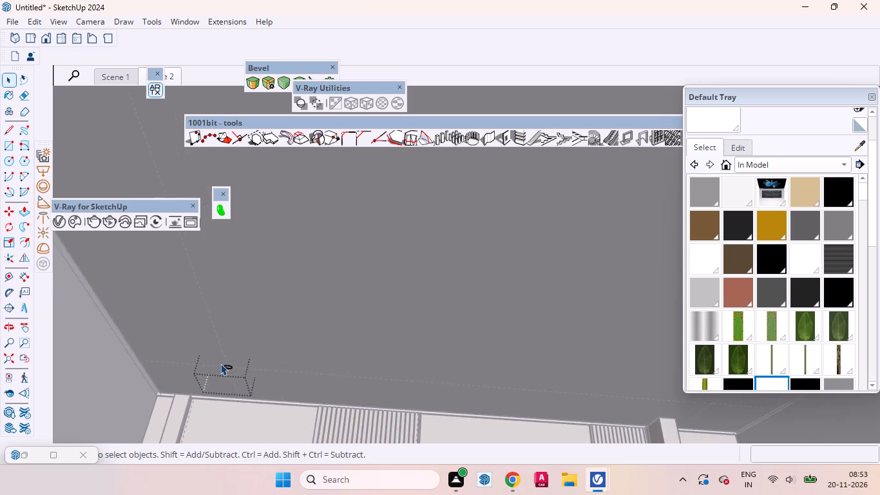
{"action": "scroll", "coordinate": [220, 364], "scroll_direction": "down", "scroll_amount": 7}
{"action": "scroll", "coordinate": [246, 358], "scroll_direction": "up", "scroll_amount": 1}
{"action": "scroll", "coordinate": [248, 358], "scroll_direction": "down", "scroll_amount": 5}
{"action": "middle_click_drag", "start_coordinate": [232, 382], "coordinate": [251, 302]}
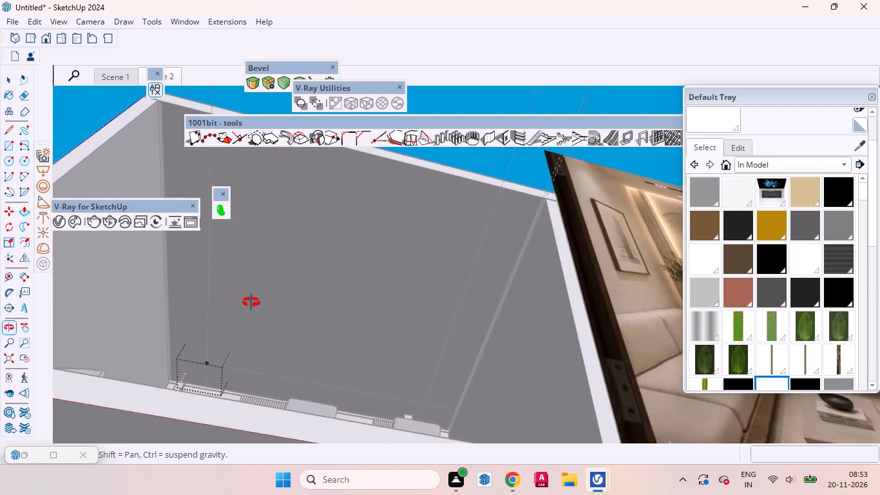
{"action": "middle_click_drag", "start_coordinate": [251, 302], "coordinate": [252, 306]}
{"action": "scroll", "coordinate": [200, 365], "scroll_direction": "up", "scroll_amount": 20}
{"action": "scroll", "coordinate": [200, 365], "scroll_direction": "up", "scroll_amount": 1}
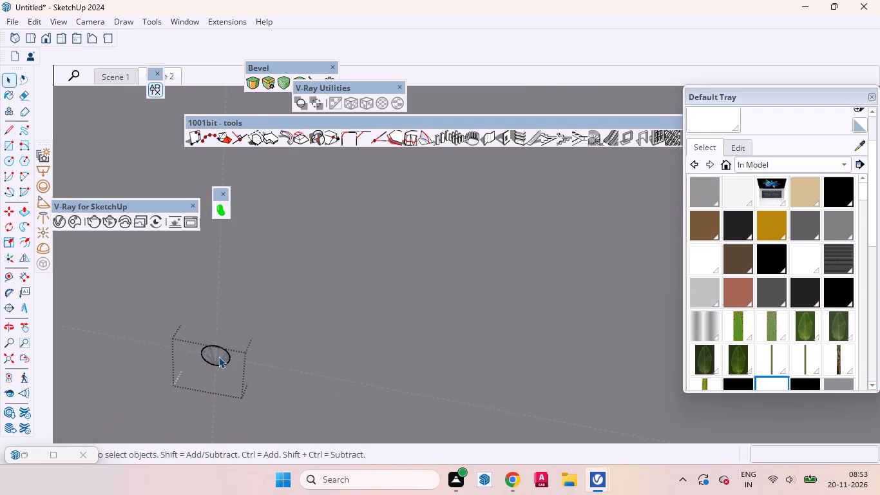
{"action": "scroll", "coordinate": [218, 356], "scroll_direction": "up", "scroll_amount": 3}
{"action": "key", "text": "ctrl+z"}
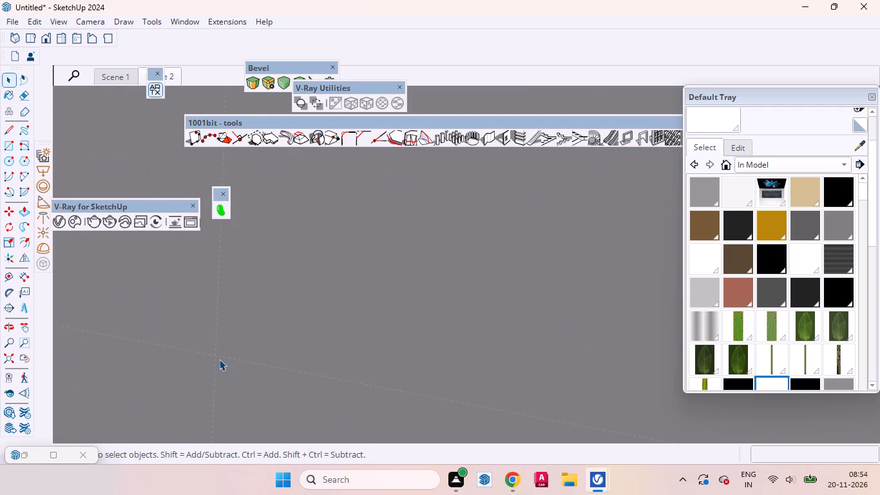
Draw a circle of about 1 5/8 inch radius on the ceiling, centred on the guide intersection near the arched panel.
{"action": "key", "text": "c"}
{"action": "left_click", "coordinate": [215, 354]}
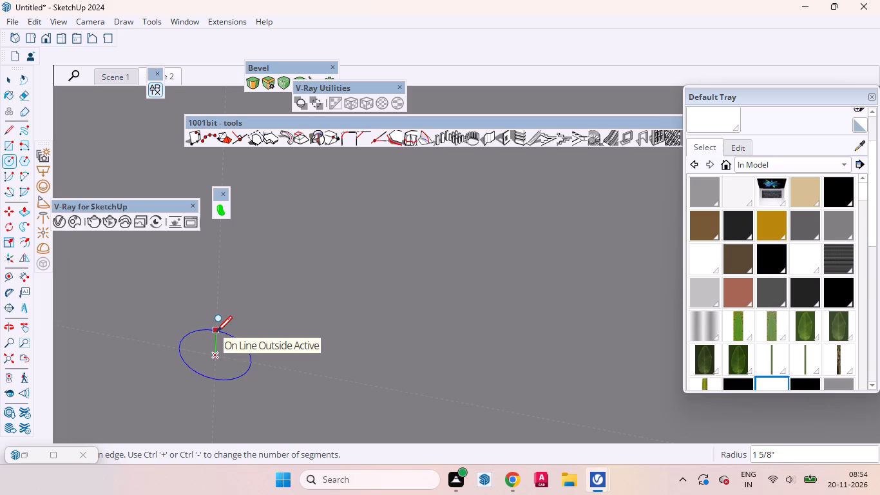
{"action": "left_click", "coordinate": [216, 331]}
{"action": "key", "text": "space"}
Extrude the ceiling circle 6 mm into a thin disc with Push/Pull.
{"action": "scroll", "coordinate": [222, 401], "scroll_direction": "down", "scroll_amount": 15}
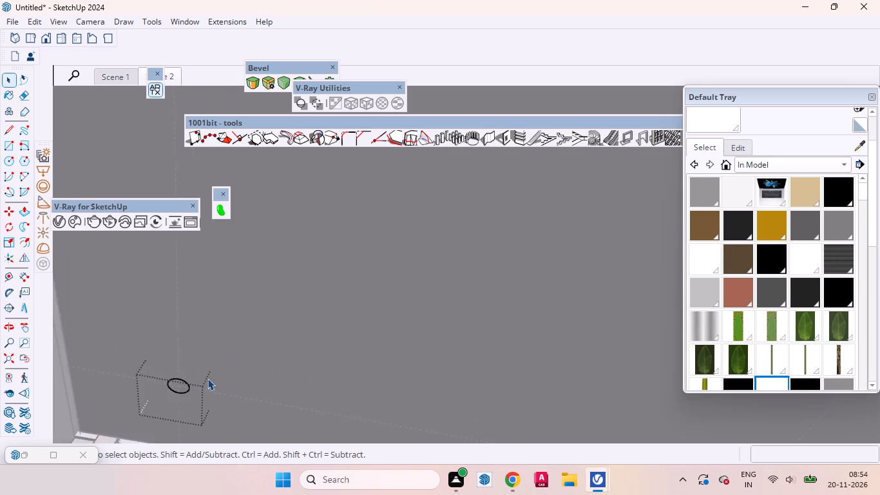
{"action": "scroll", "coordinate": [207, 378], "scroll_direction": "down", "scroll_amount": 16}
{"action": "scroll", "coordinate": [180, 418], "scroll_direction": "up", "scroll_amount": 12}
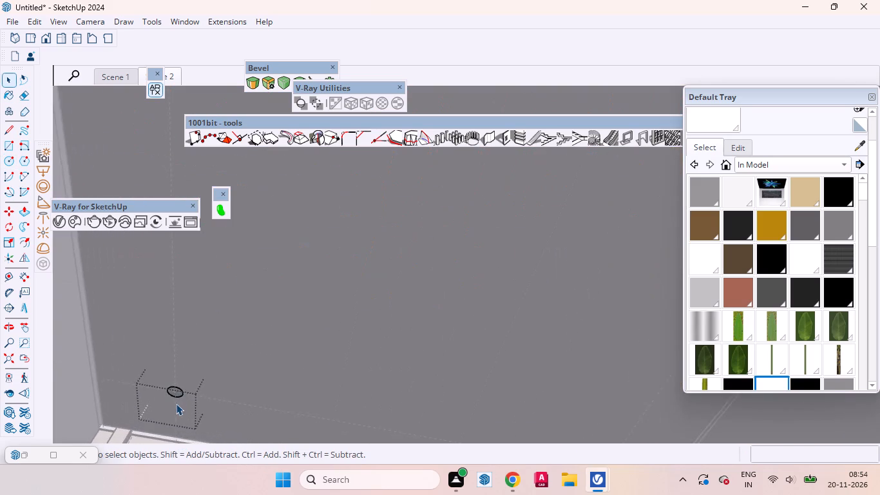
{"action": "scroll", "coordinate": [176, 403], "scroll_direction": "up", "scroll_amount": 17}
{"action": "key", "text": "p"}
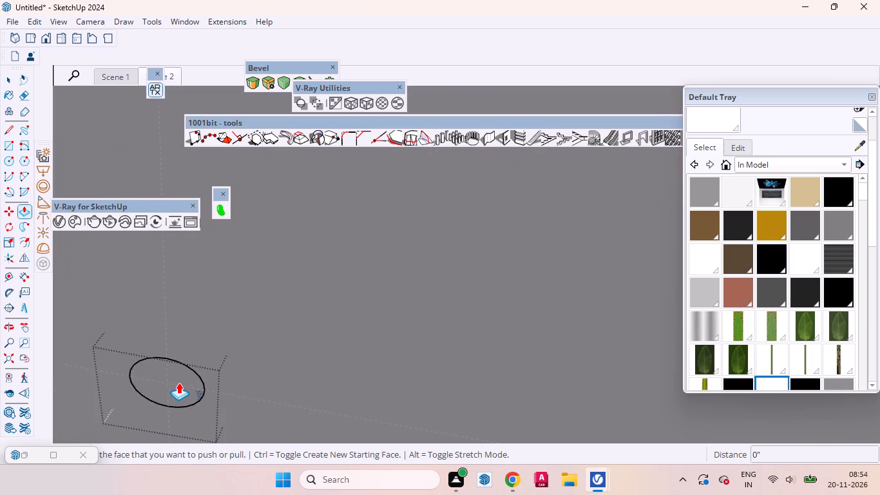
{"action": "left_click", "coordinate": [176, 382]}
{"action": "type", "text": "6mm"}
{"action": "key", "text": "Return"}
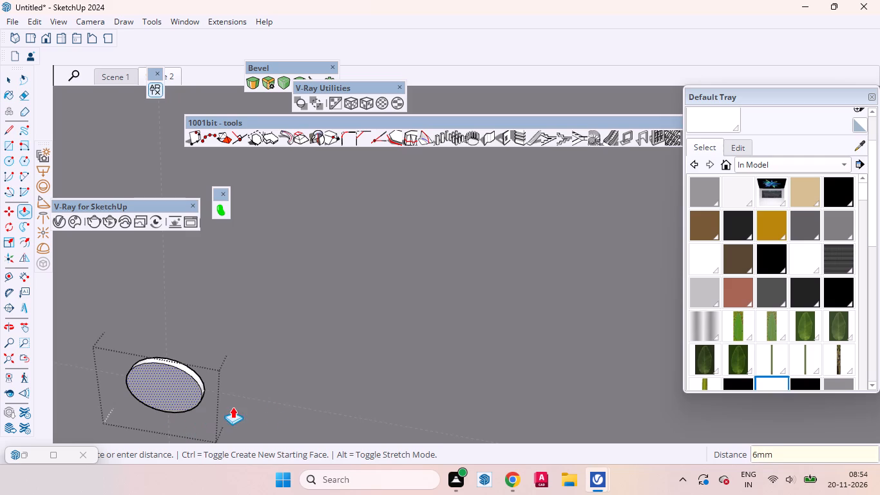
{"action": "key", "text": "space"}
Offset the disc's outer edge inward by about 5/8 inch to form a smaller inner circle on its face.
{"action": "scroll", "coordinate": [153, 373], "scroll_direction": "up", "scroll_amount": 5}
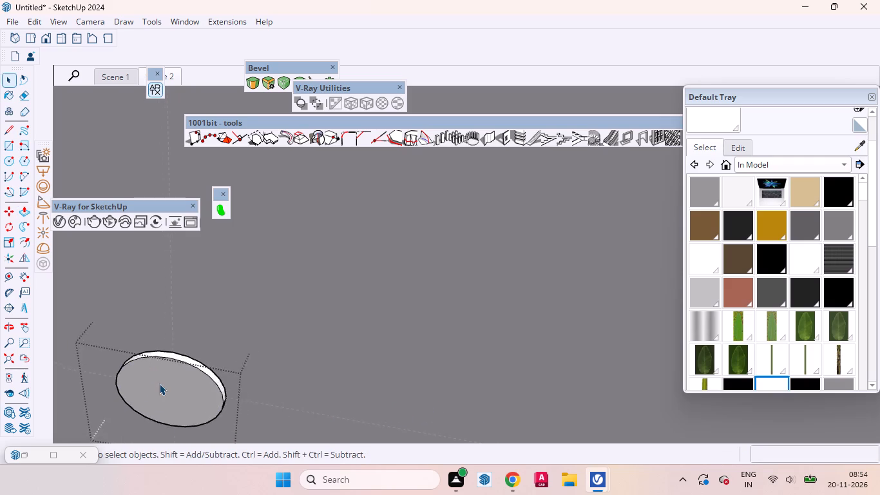
{"action": "scroll", "coordinate": [159, 383], "scroll_direction": "up", "scroll_amount": 2}
{"action": "key", "text": "f"}
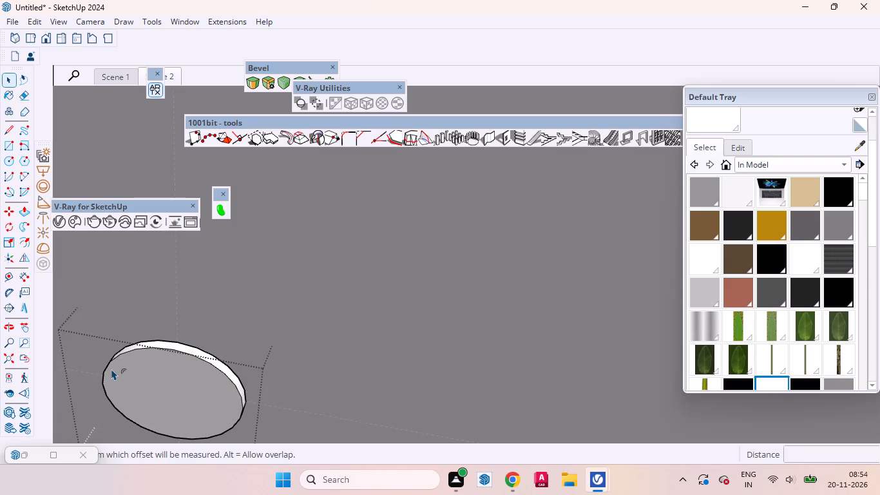
{"action": "left_click", "coordinate": [115, 370]}
{"action": "left_click", "coordinate": [134, 378]}
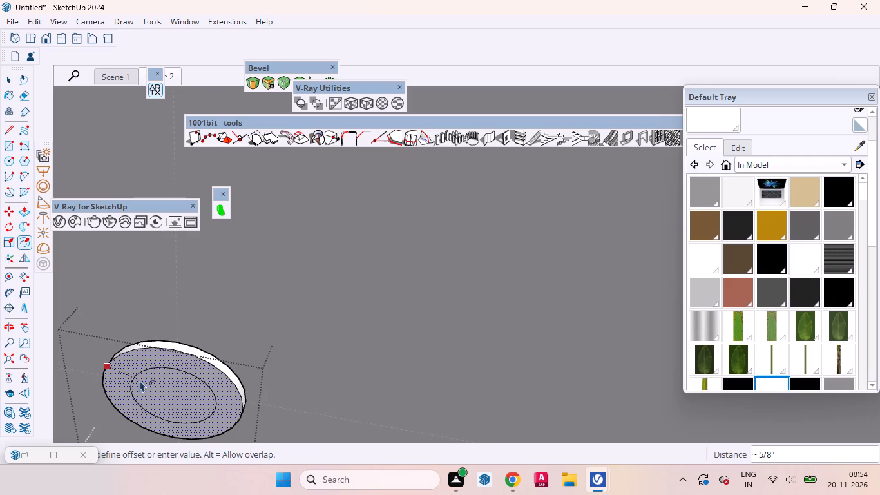
{"action": "key", "text": "space"}
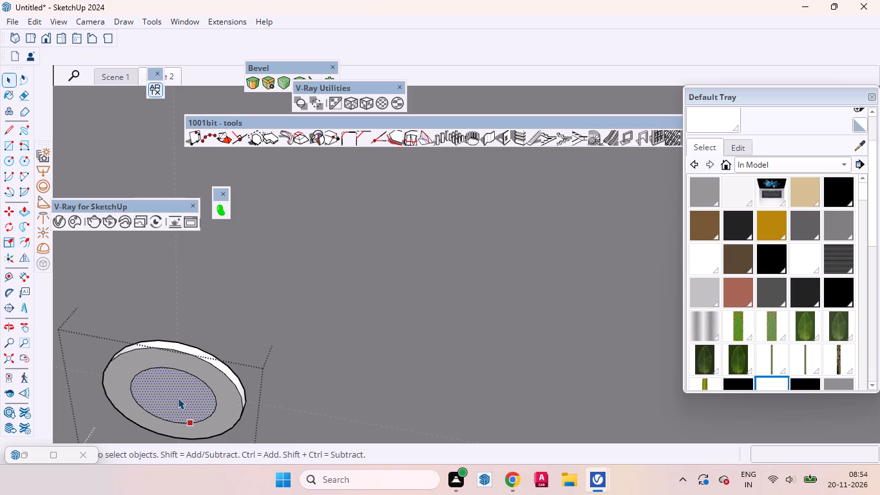
Recess the inner circular face 3 mm into the disc with Push/Pull.
{"action": "key", "text": "p"}
{"action": "scroll", "coordinate": [175, 398], "scroll_direction": "up", "scroll_amount": 6}
{"action": "left_click", "coordinate": [175, 397]}
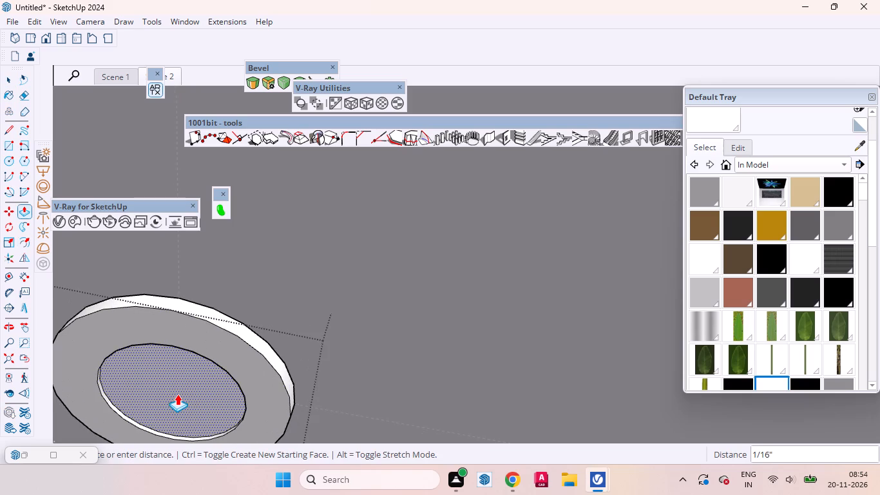
{"action": "type", "text": "3mm"}
{"action": "key", "text": "Return"}
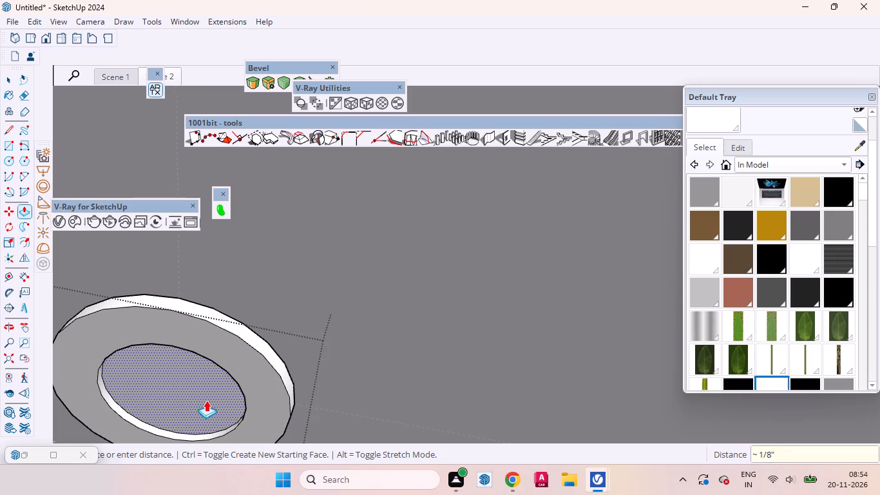
Group the recessed inner circular face with its edges and convert the group into a V-Ray mesh light.
{"action": "key", "text": "space"}
{"action": "double_click", "coordinate": [182, 392]}
{"action": "right_click", "coordinate": [182, 392]}
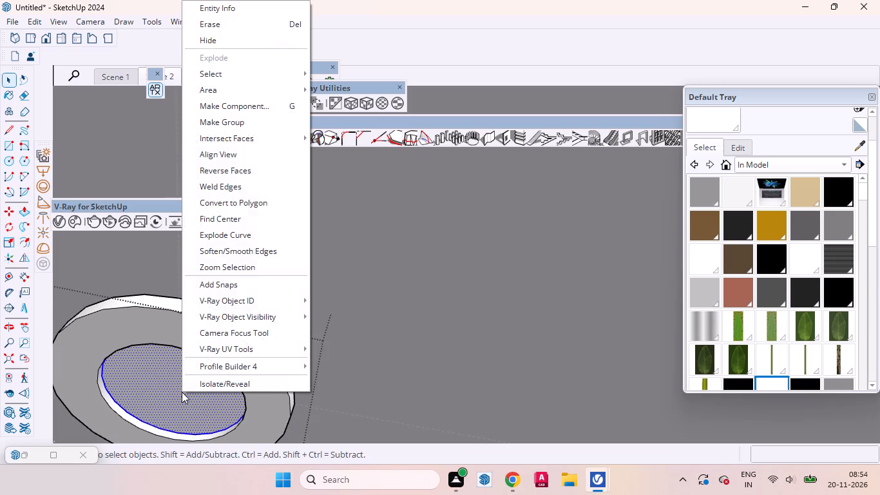
{"action": "left_click", "coordinate": [231, 126]}
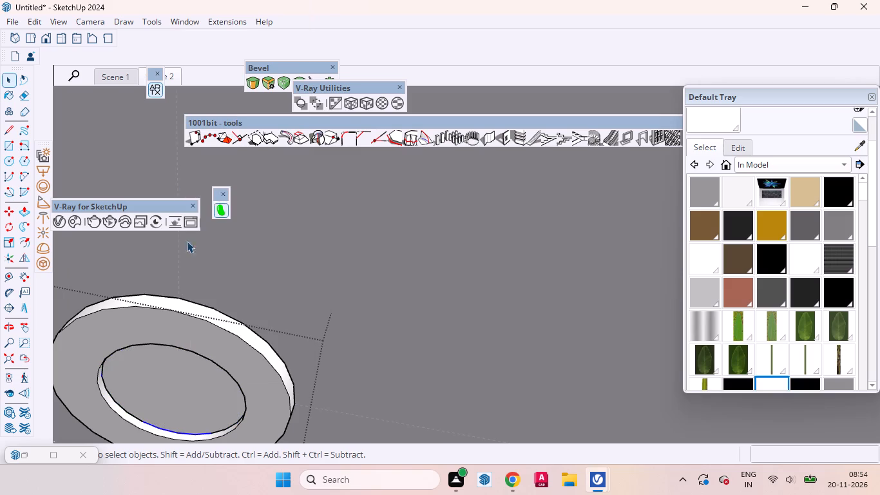
{"action": "left_click", "coordinate": [43, 261]}
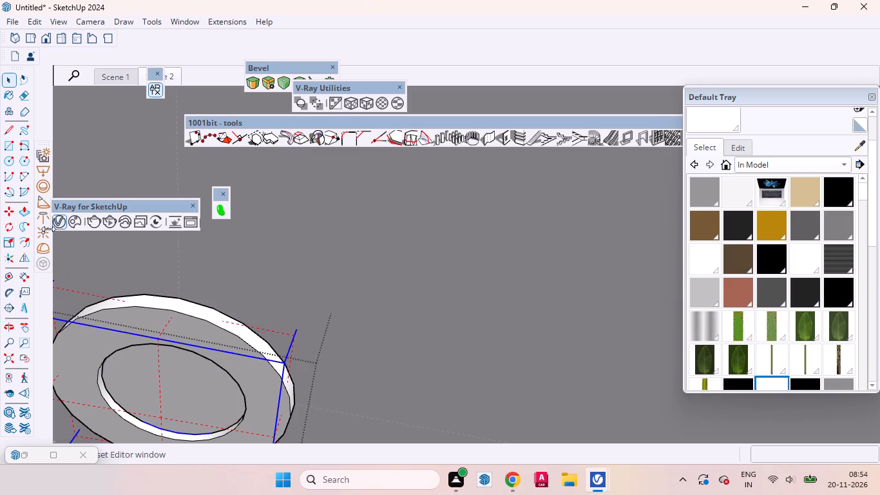
Place a V-Ray IES light using cylinder-wide.ies at the centre of the ceiling disc's recess and exit the fixture group.
{"action": "left_click", "coordinate": [43, 213]}
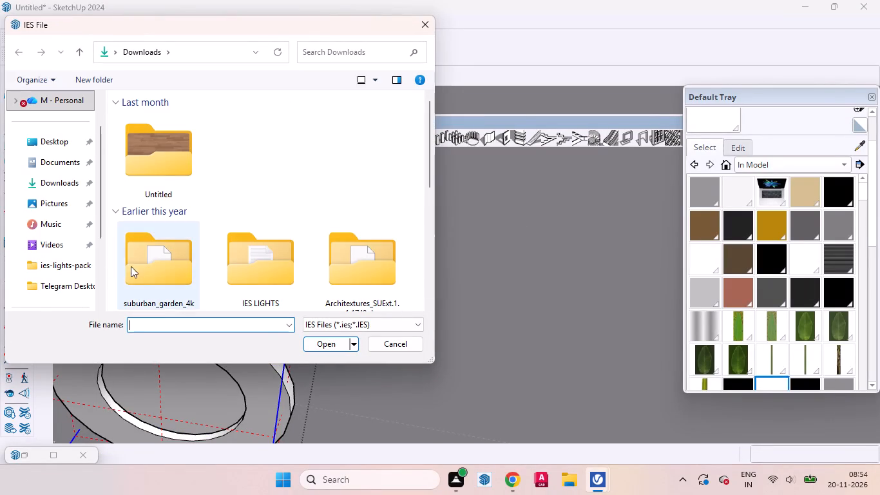
{"action": "scroll", "coordinate": [68, 166], "scroll_direction": "up", "scroll_amount": 1}
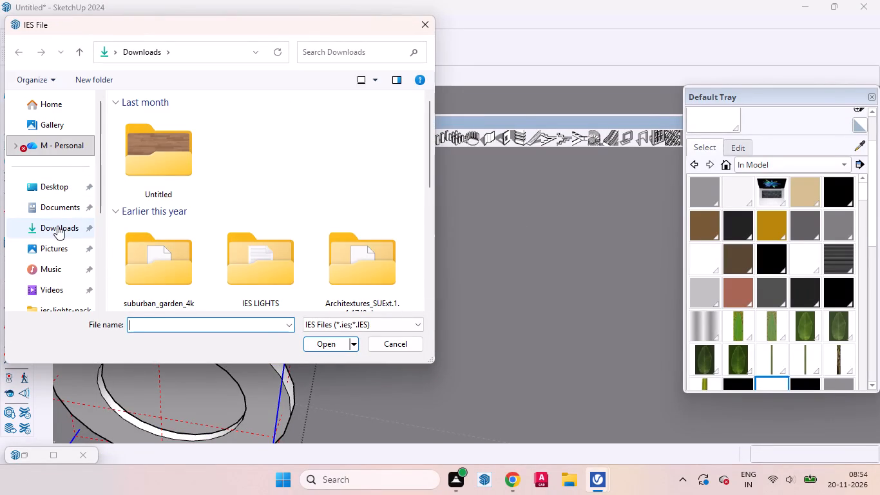
{"action": "left_click", "coordinate": [57, 226]}
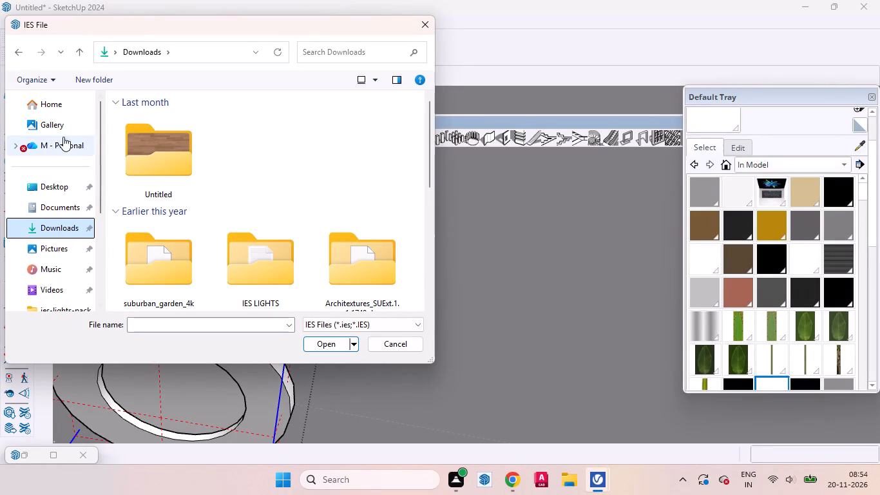
{"action": "left_click", "coordinate": [57, 104]}
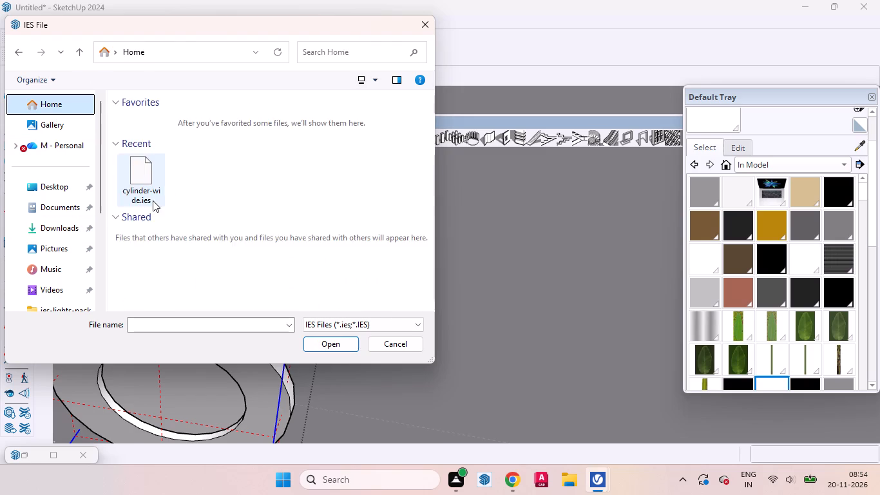
{"action": "left_click", "coordinate": [152, 190]}
{"action": "double_click", "coordinate": [138, 195]}
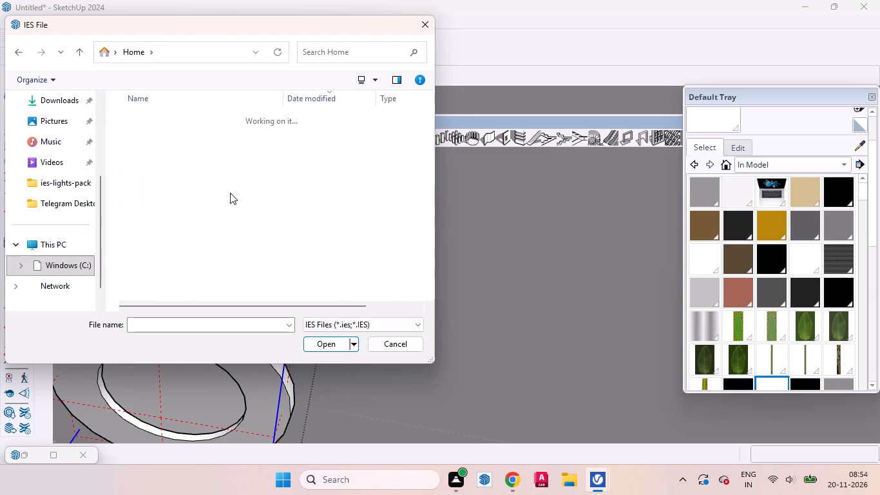
{"action": "left_click", "coordinate": [191, 190]}
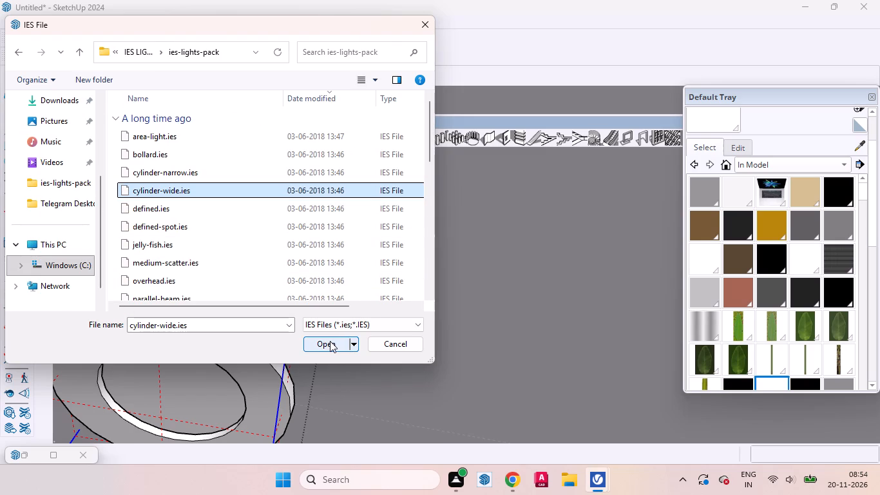
{"action": "left_click", "coordinate": [329, 341]}
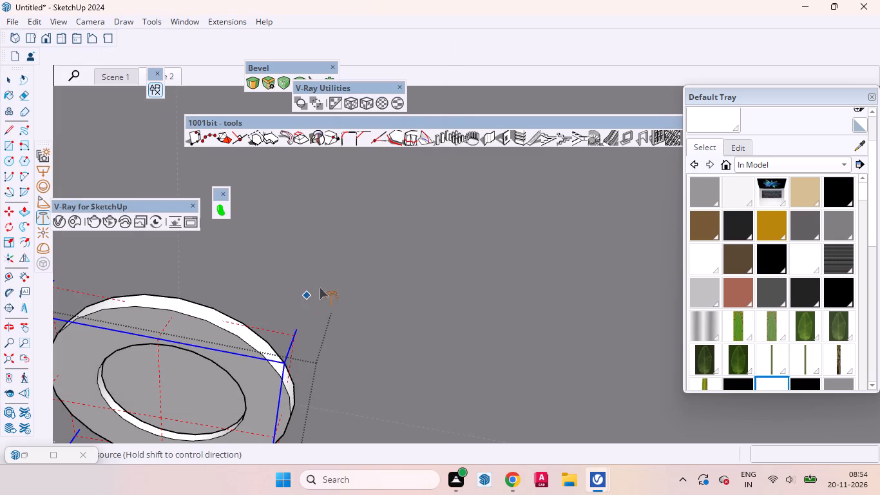
{"action": "scroll", "coordinate": [356, 274], "scroll_direction": "down", "scroll_amount": 5}
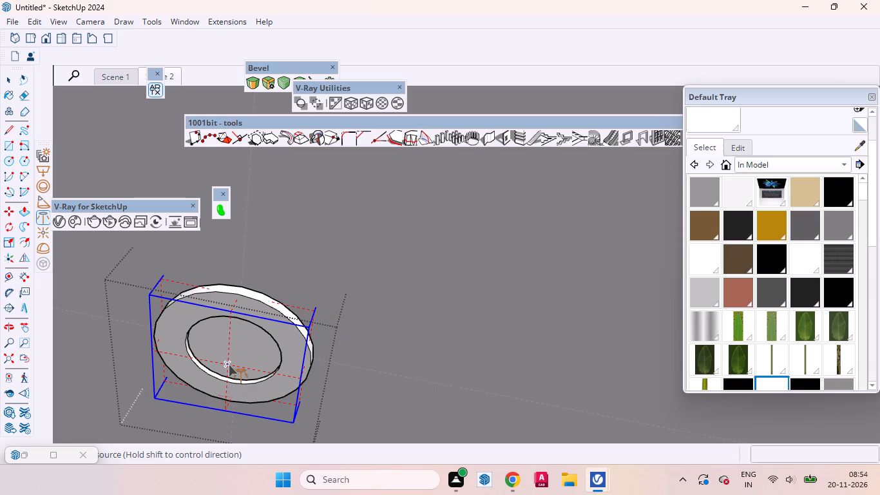
{"action": "left_click", "coordinate": [229, 364]}
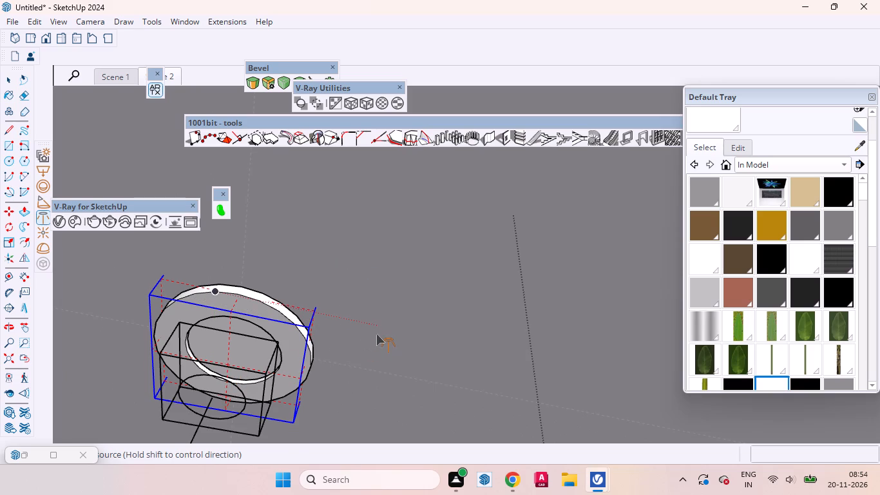
{"action": "key", "text": "space"}
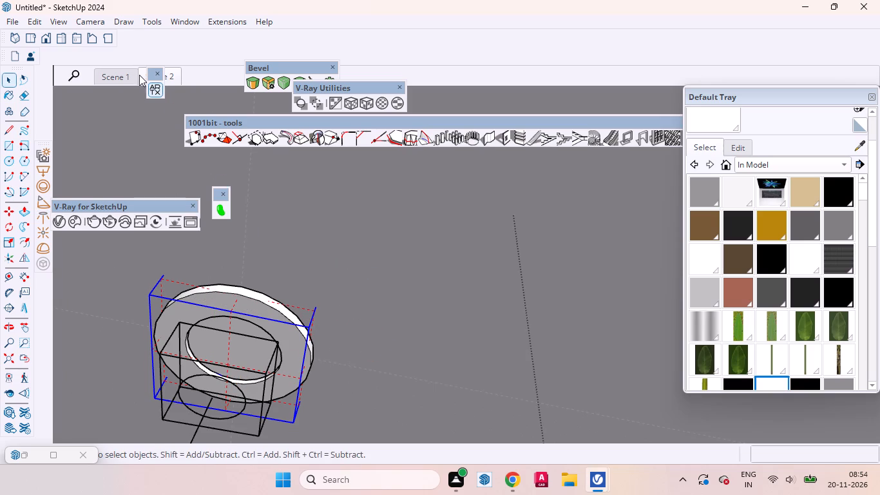
{"action": "scroll", "coordinate": [382, 324], "scroll_direction": "down", "scroll_amount": 1}
{"action": "scroll", "coordinate": [379, 324], "scroll_direction": "up", "scroll_amount": 1}
{"action": "scroll", "coordinate": [376, 325], "scroll_direction": "down", "scroll_amount": 10}
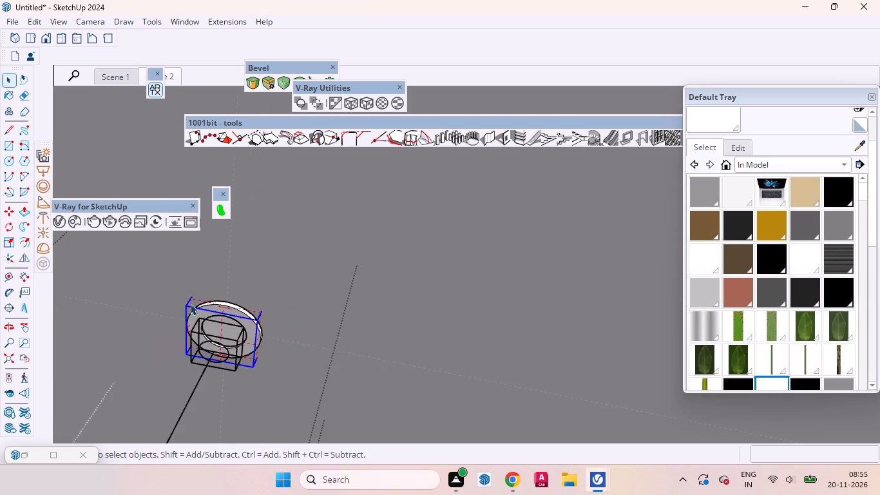
{"action": "scroll", "coordinate": [190, 304], "scroll_direction": "down", "scroll_amount": 18}
{"action": "middle_click_drag", "start_coordinate": [311, 324], "coordinate": [301, 405]}
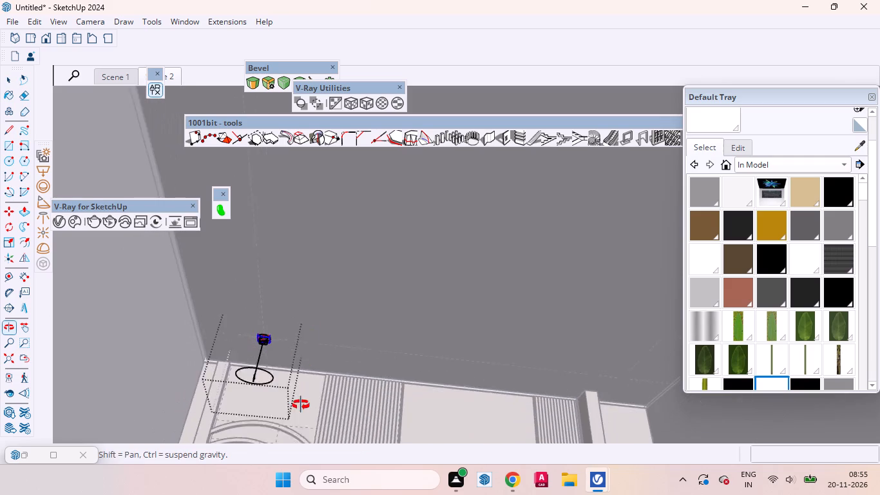
{"action": "middle_click_drag", "start_coordinate": [301, 405], "coordinate": [302, 410]}
{"action": "scroll", "coordinate": [340, 385], "scroll_direction": "down", "scroll_amount": 7}
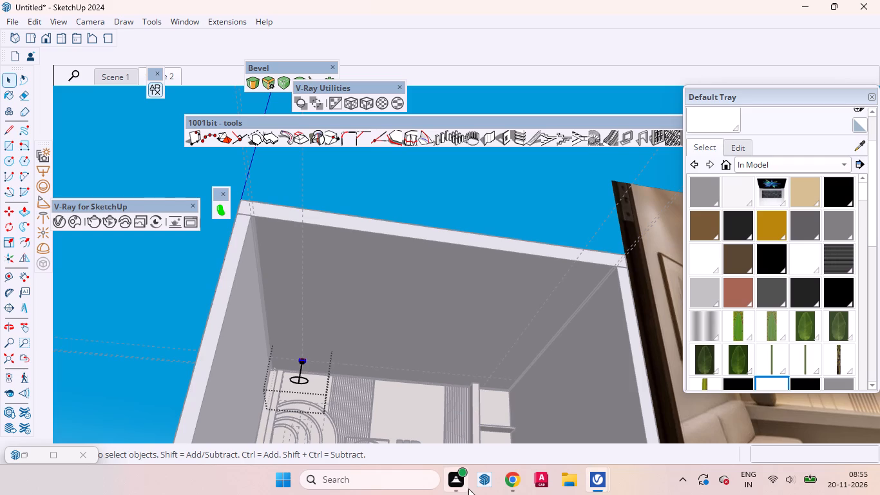
{"action": "left_click", "coordinate": [417, 183]}
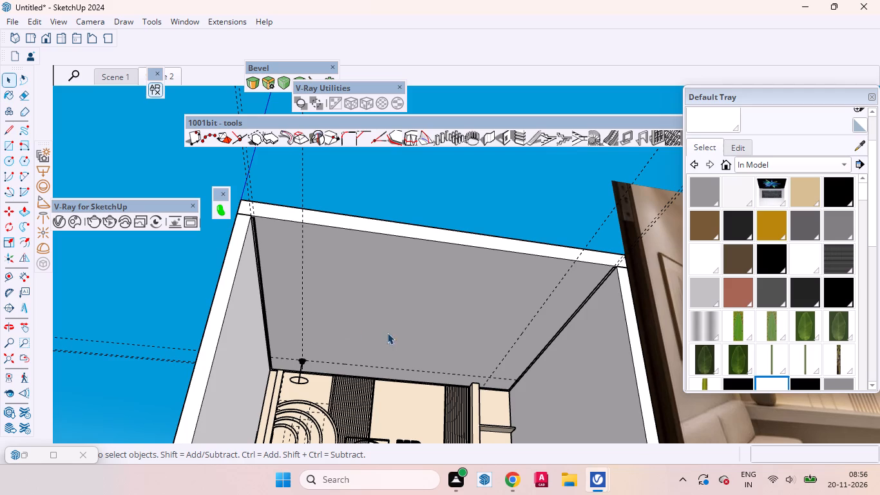
Paint the fixture's entire outer ring, including its inner and outer rims, with black from the Colors collection.
{"action": "scroll", "coordinate": [781, 293], "scroll_direction": "down", "scroll_amount": 4}
{"action": "left_click", "coordinate": [839, 166]}
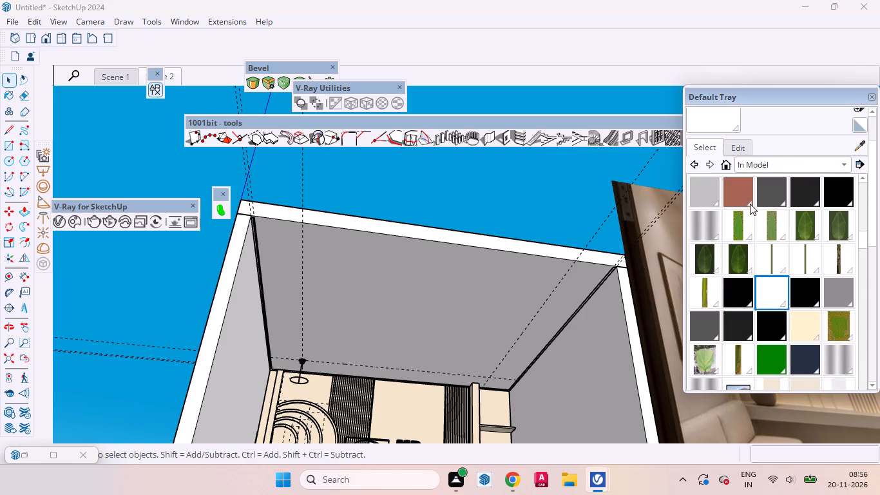
{"action": "left_click", "coordinate": [713, 233]}
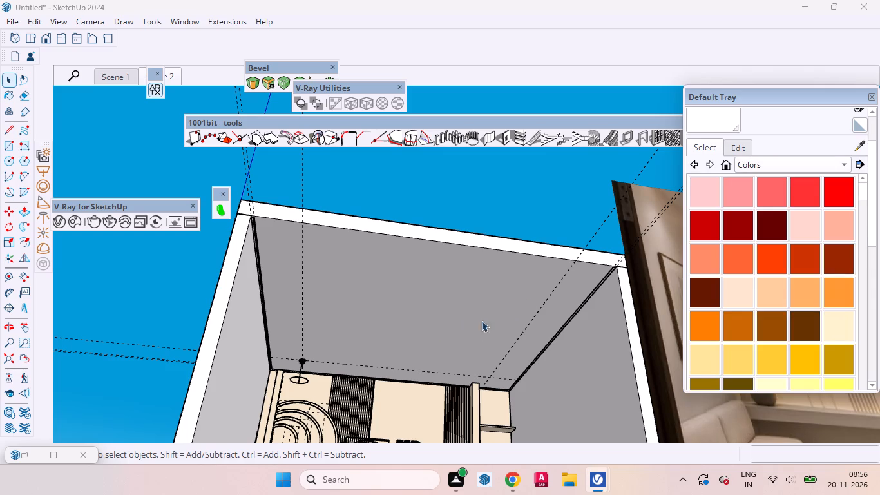
{"action": "scroll", "coordinate": [761, 334], "scroll_direction": "down", "scroll_amount": 6}
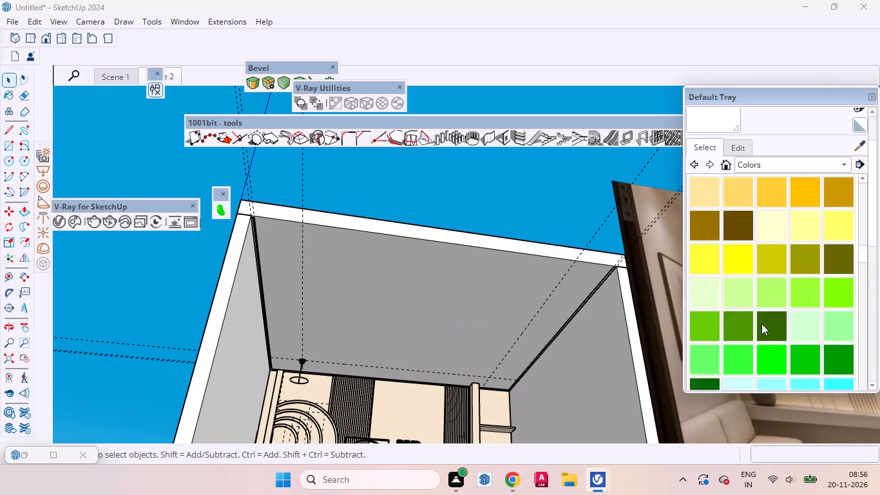
{"action": "scroll", "coordinate": [761, 324], "scroll_direction": "down", "scroll_amount": 14}
{"action": "left_click", "coordinate": [708, 266]}
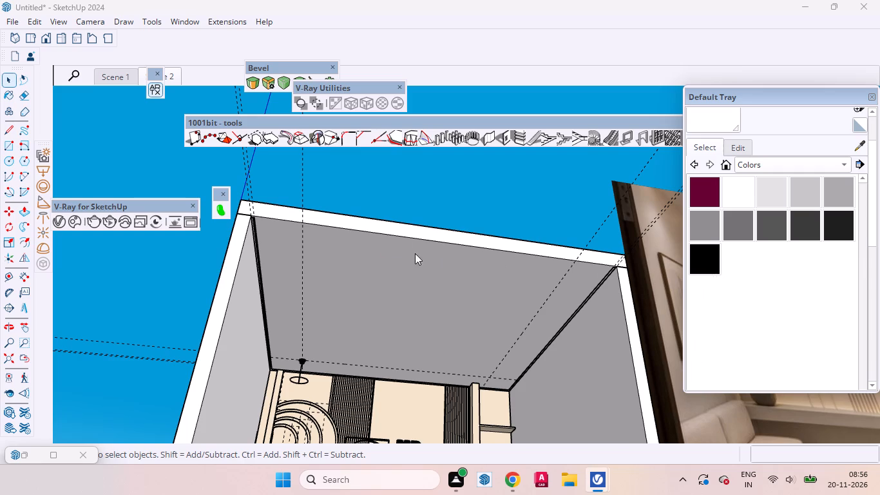
{"action": "left_click", "coordinate": [9, 80]}
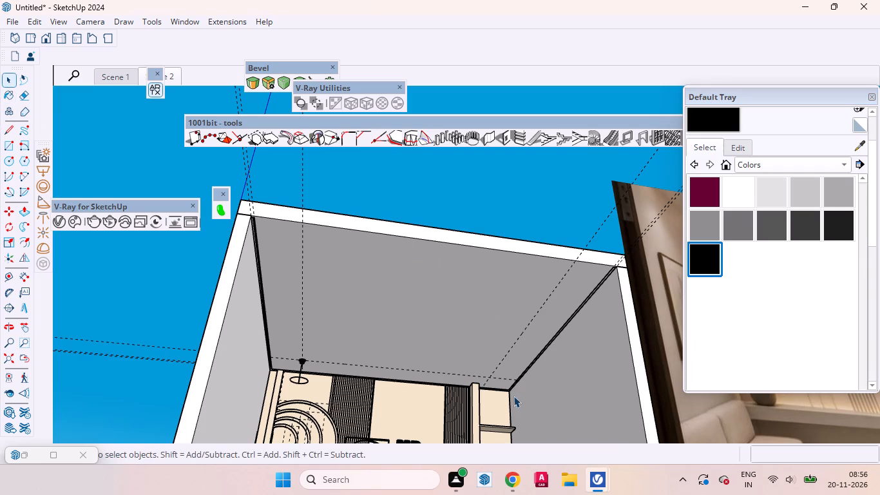
{"action": "scroll", "coordinate": [300, 374], "scroll_direction": "up", "scroll_amount": 16}
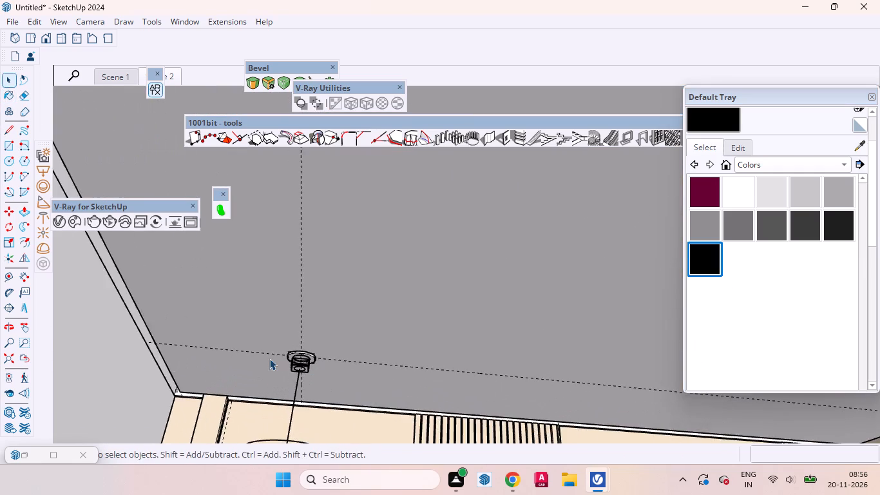
{"action": "scroll", "coordinate": [269, 358], "scroll_direction": "up", "scroll_amount": 16}
{"action": "middle_click_drag", "start_coordinate": [303, 354], "coordinate": [286, 302]}
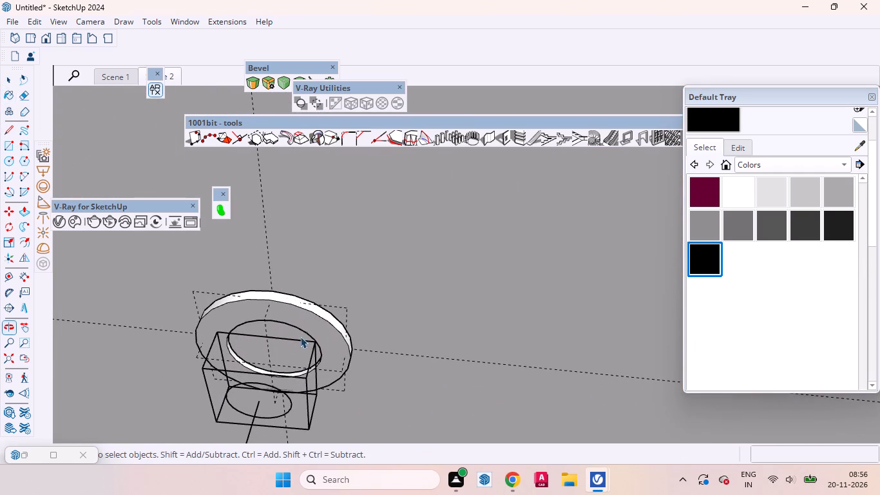
{"action": "left_click", "coordinate": [310, 318]}
{"action": "double_click", "coordinate": [311, 318]}
{"action": "double_click", "coordinate": [309, 323]}
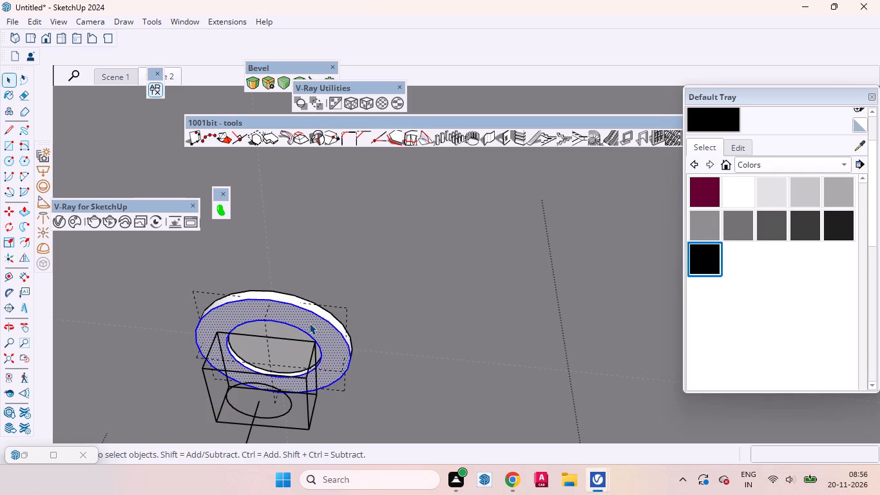
{"action": "double_click", "coordinate": [309, 323]}
{"action": "triple_click", "coordinate": [309, 321]}
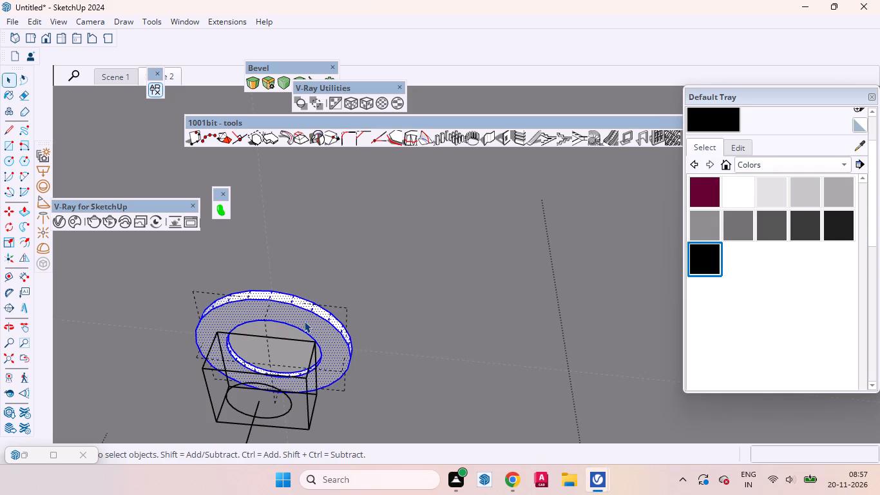
{"action": "left_click", "coordinate": [702, 264]}
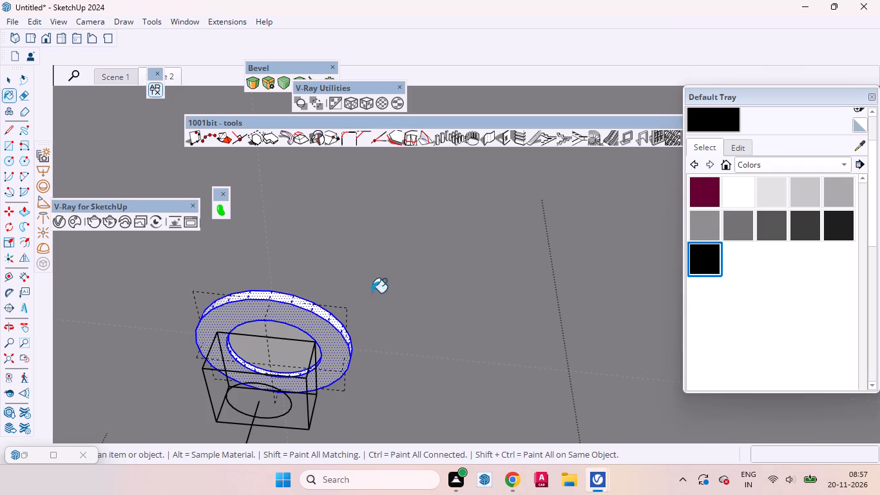
{"action": "left_click", "coordinate": [307, 321]}
{"action": "key", "text": "space"}
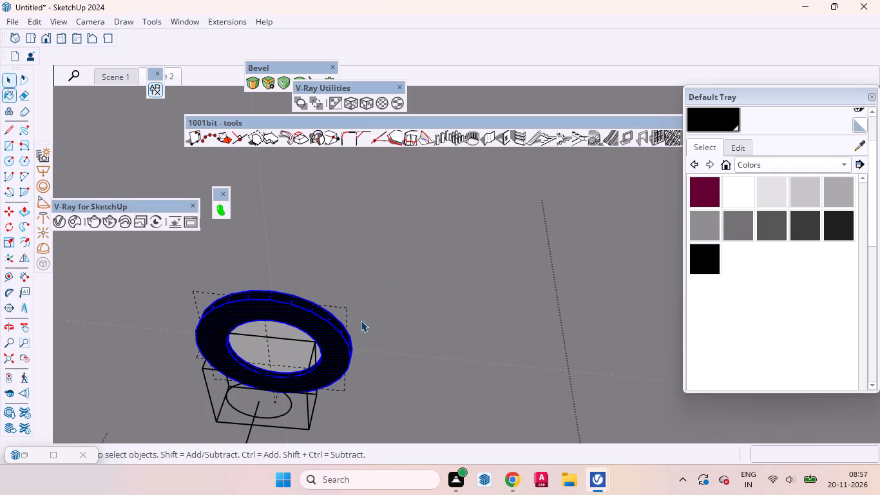
Open the inner circular light group and paint its face white from the Colors collection.
{"action": "scroll", "coordinate": [318, 360], "scroll_direction": "down", "scroll_amount": 3}
{"action": "scroll", "coordinate": [291, 354], "scroll_direction": "up", "scroll_amount": 12}
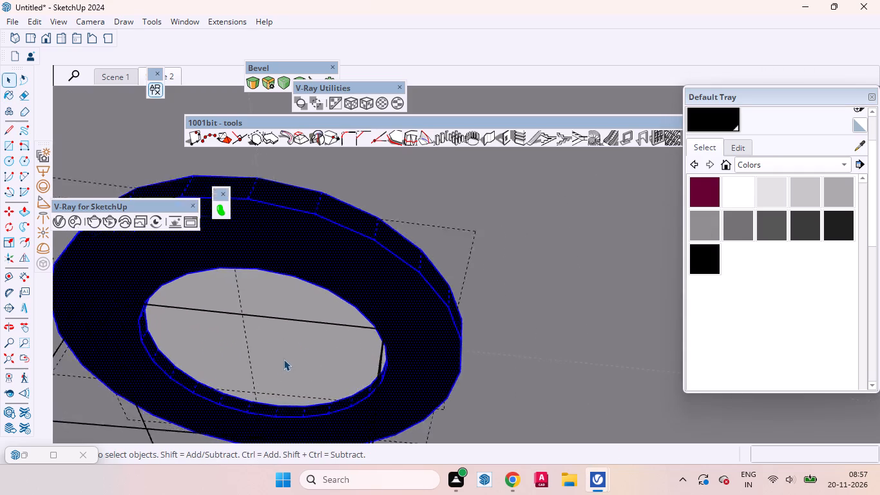
{"action": "middle_click_drag", "start_coordinate": [283, 359], "coordinate": [281, 324]}
{"action": "left_click", "coordinate": [290, 337]}
{"action": "left_click", "coordinate": [300, 338]}
{"action": "double_click", "coordinate": [286, 338]}
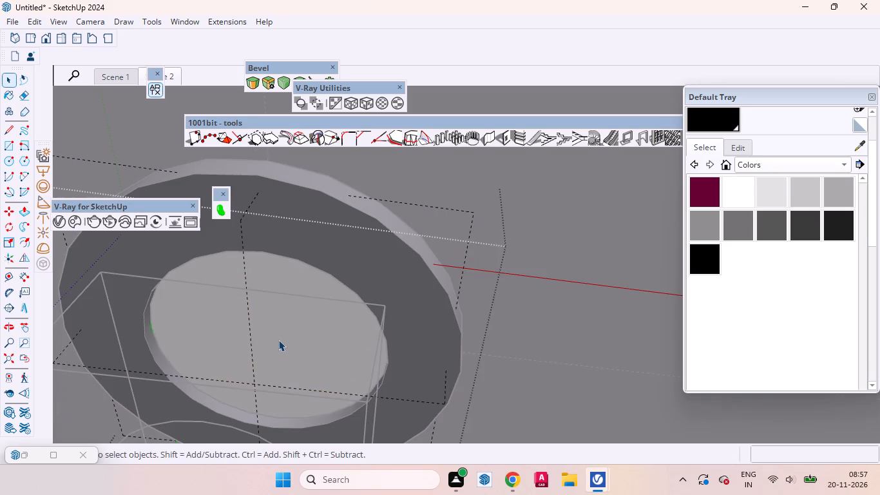
{"action": "left_click", "coordinate": [304, 338]}
{"action": "middle_click_drag", "start_coordinate": [383, 329], "coordinate": [261, 406]}
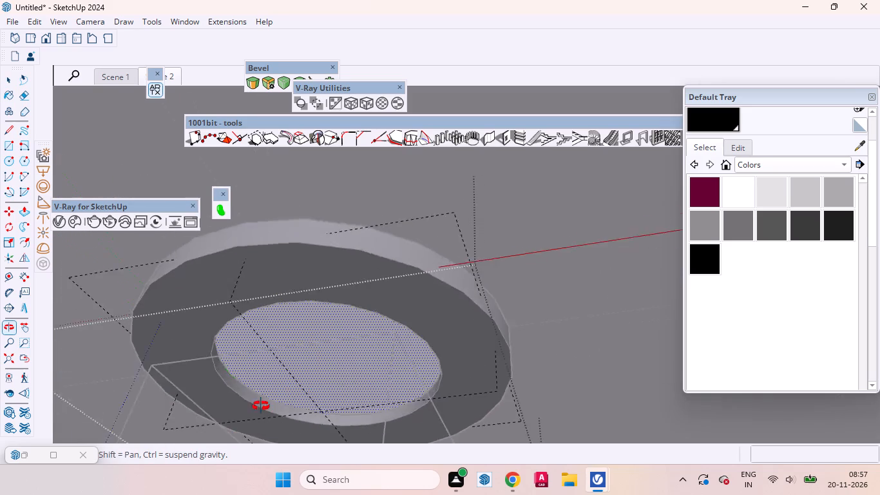
{"action": "middle_click_drag", "start_coordinate": [261, 406], "coordinate": [370, 307]}
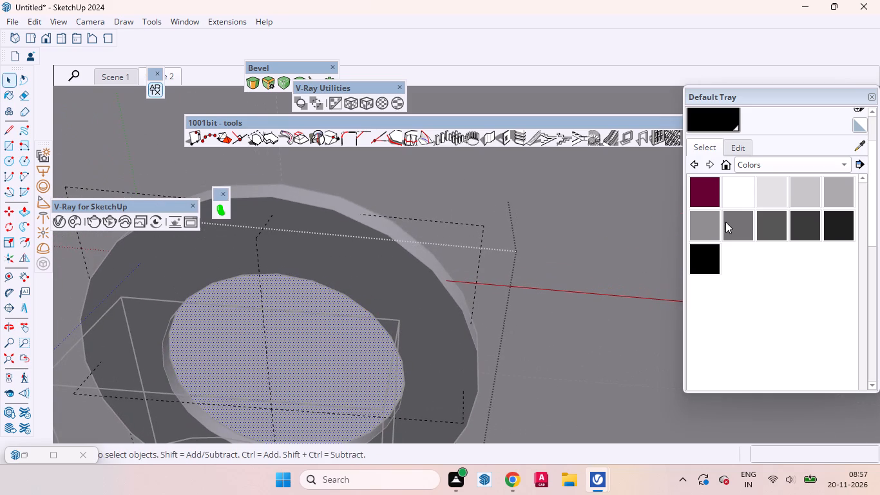
{"action": "left_click", "coordinate": [737, 201]}
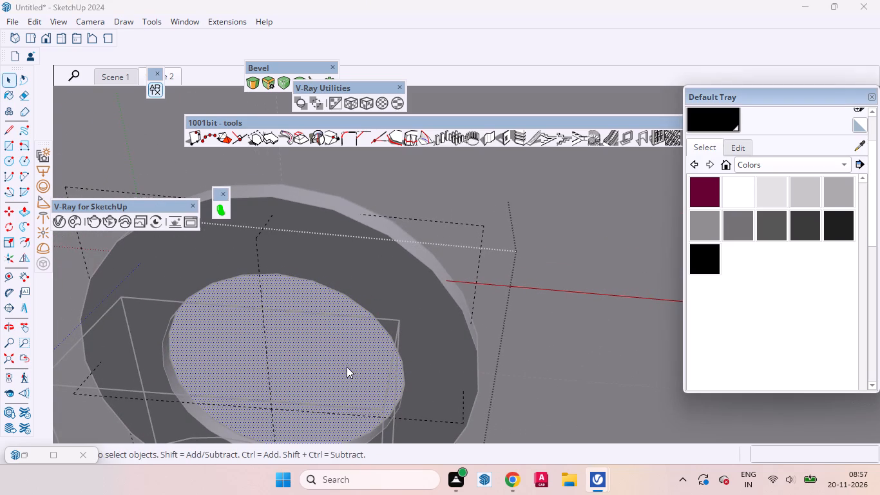
{"action": "left_click", "coordinate": [335, 354]}
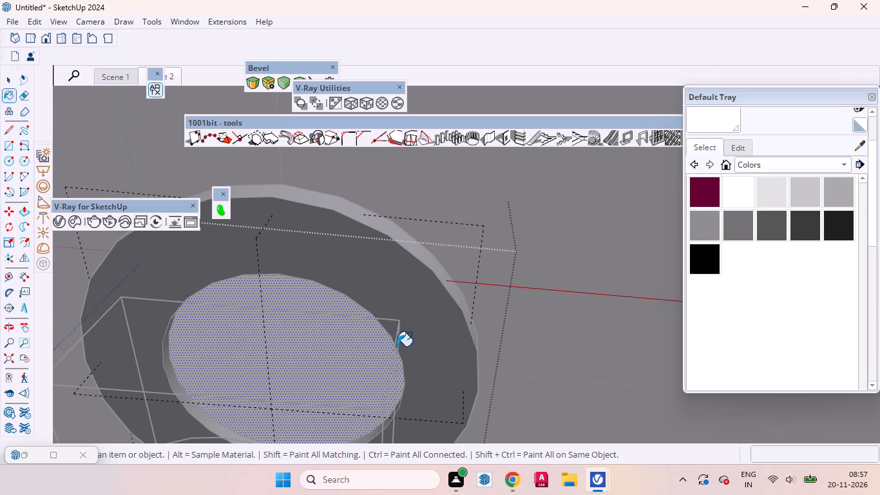
Apply white to the inner circular face of the ceiling light and close the light and fixture groups.
{"action": "left_click", "coordinate": [311, 357]}
{"action": "key", "text": "space"}
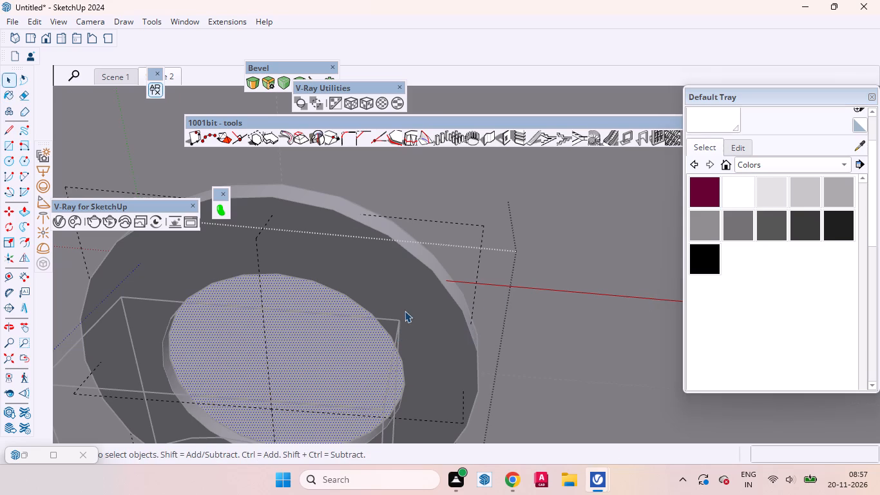
{"action": "scroll", "coordinate": [405, 297], "scroll_direction": "down", "scroll_amount": 7}
{"action": "scroll", "coordinate": [399, 269], "scroll_direction": "up", "scroll_amount": 1}
{"action": "scroll", "coordinate": [396, 276], "scroll_direction": "down", "scroll_amount": 3}
{"action": "scroll", "coordinate": [379, 286], "scroll_direction": "up", "scroll_amount": 1}
{"action": "scroll", "coordinate": [379, 287], "scroll_direction": "down", "scroll_amount": 1}
{"action": "left_click", "coordinate": [535, 319]}
{"action": "scroll", "coordinate": [357, 344], "scroll_direction": "down", "scroll_amount": 8}
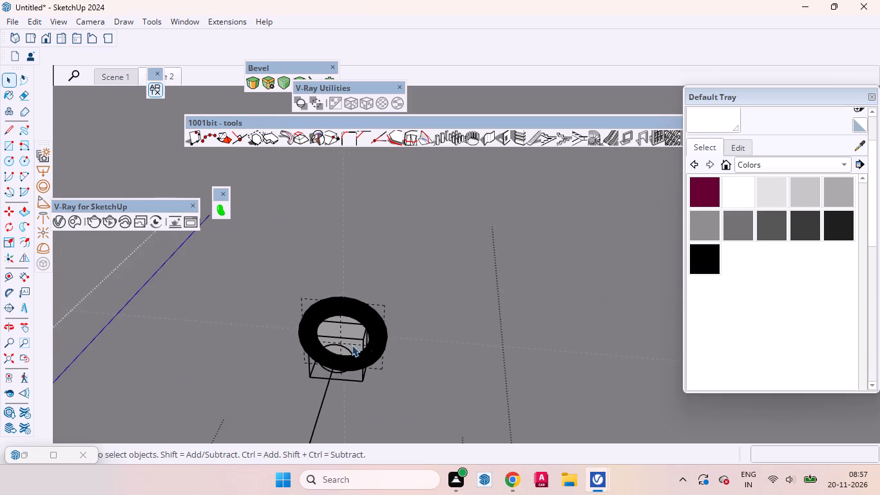
{"action": "middle_click_drag", "start_coordinate": [348, 353], "coordinate": [365, 454]}
{"action": "scroll", "coordinate": [363, 330], "scroll_direction": "down", "scroll_amount": 7}
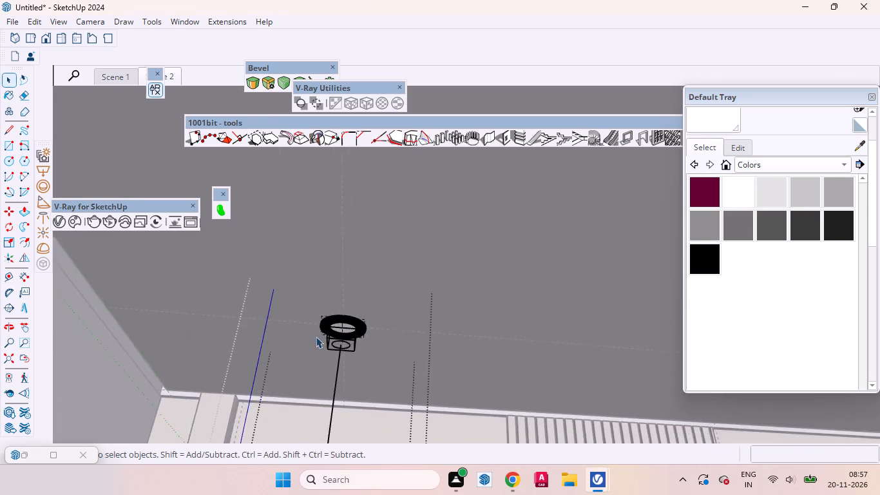
{"action": "scroll", "coordinate": [316, 336], "scroll_direction": "down", "scroll_amount": 20}
{"action": "scroll", "coordinate": [316, 336], "scroll_direction": "down", "scroll_amount": 5}
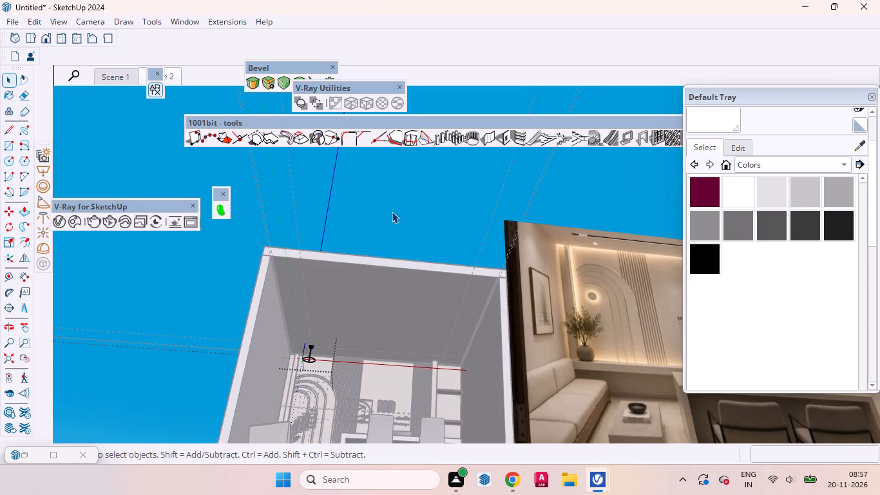
{"action": "left_click", "coordinate": [393, 210]}
Copy the ceiling light fixture along the back wall's guide line at about 2' 2 1/4" spacing, making four copies.
{"action": "scroll", "coordinate": [317, 364], "scroll_direction": "up", "scroll_amount": 10}
{"action": "left_click", "coordinate": [306, 325]}
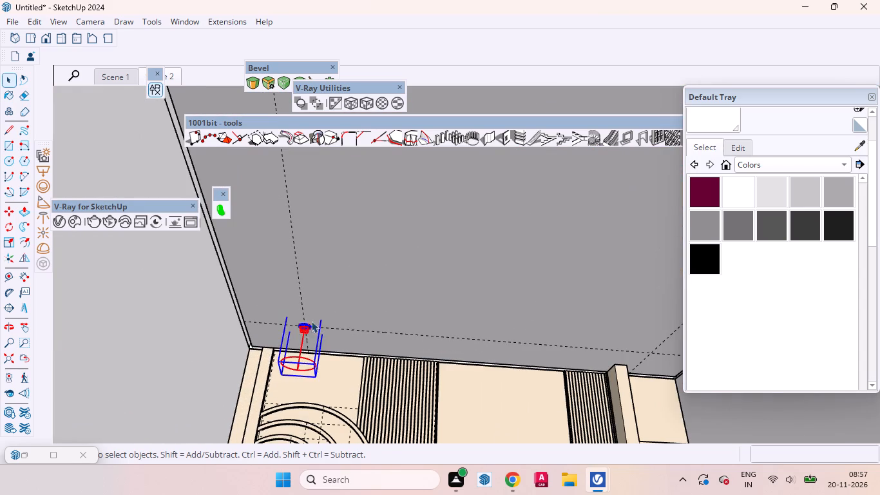
{"action": "scroll", "coordinate": [305, 320], "scroll_direction": "down", "scroll_amount": 7}
{"action": "middle_click_drag", "start_coordinate": [330, 349], "coordinate": [329, 405]}
{"action": "scroll", "coordinate": [336, 276], "scroll_direction": "up", "scroll_amount": 2}
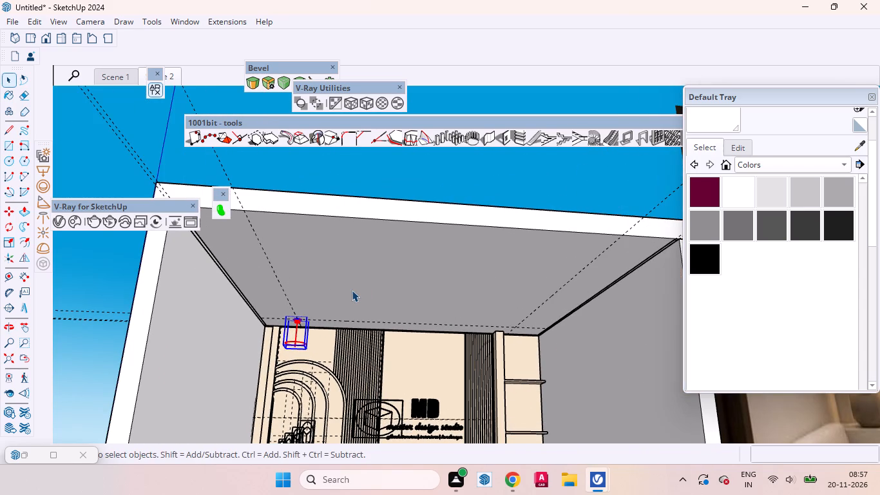
{"action": "key", "text": "m"}
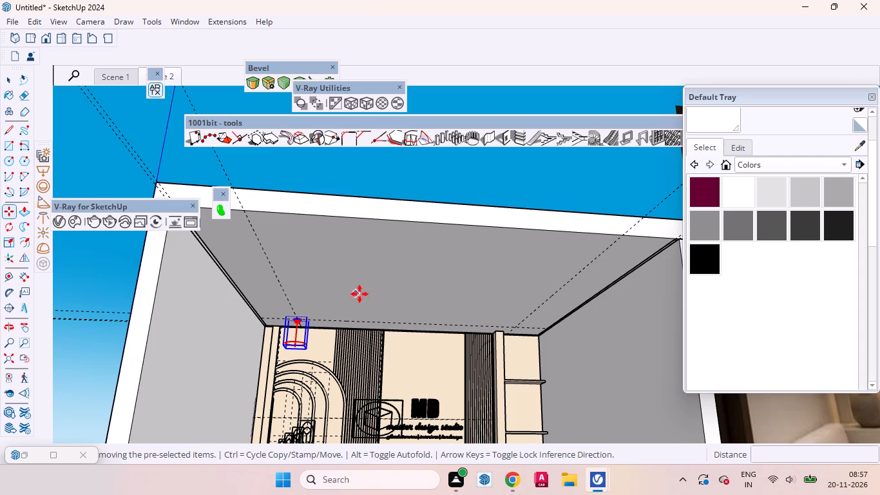
{"action": "left_click", "coordinate": [321, 293]}
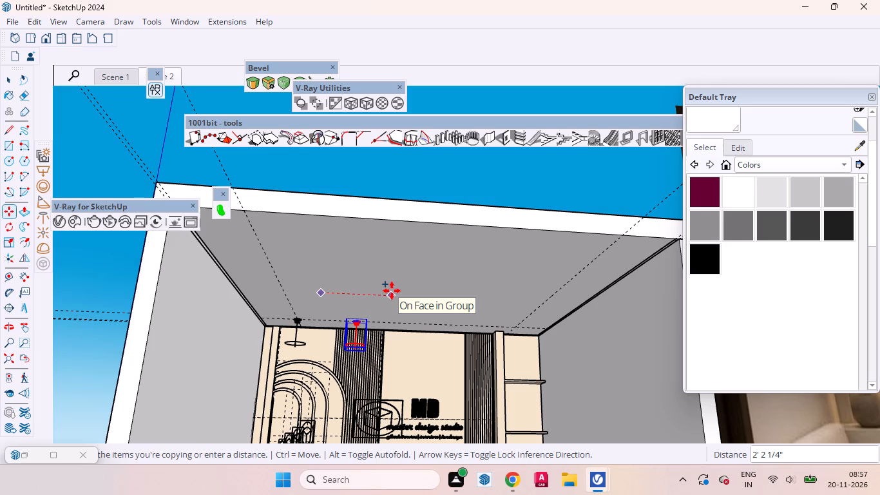
{"action": "left_click", "coordinate": [392, 291]}
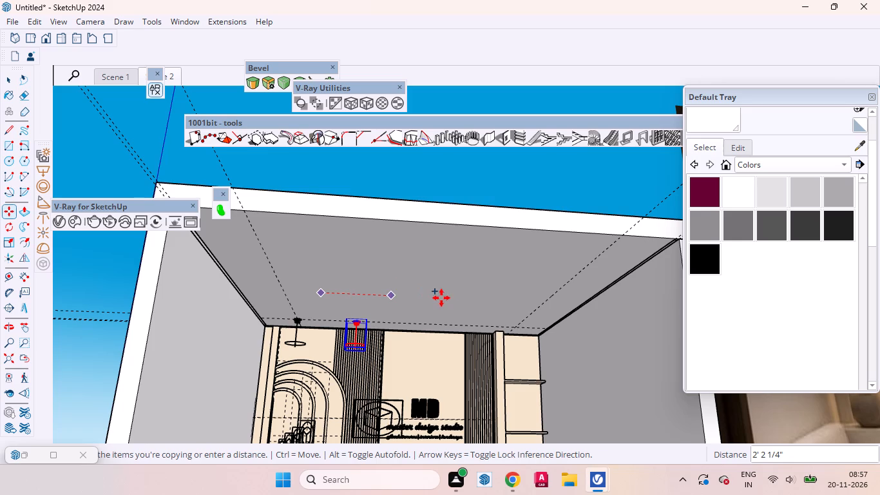
{"action": "key", "text": "shift+asterisk"}
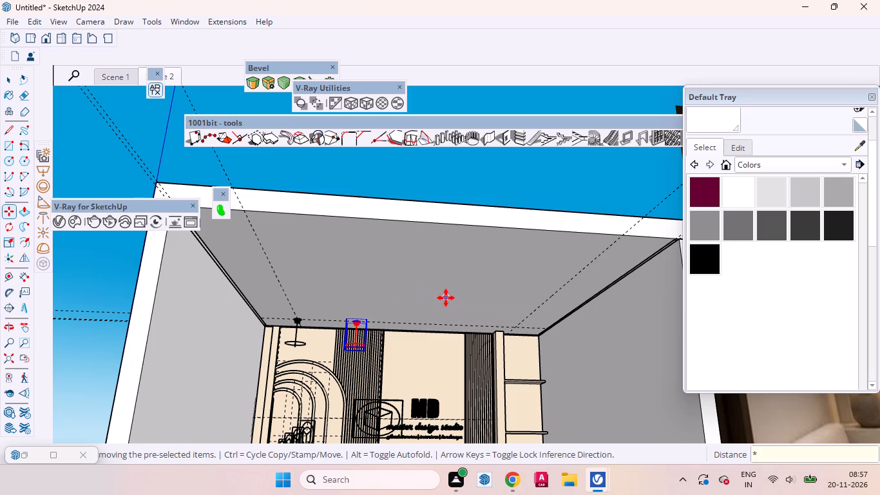
{"action": "key", "text": "4"}
{"action": "key", "text": "Return"}
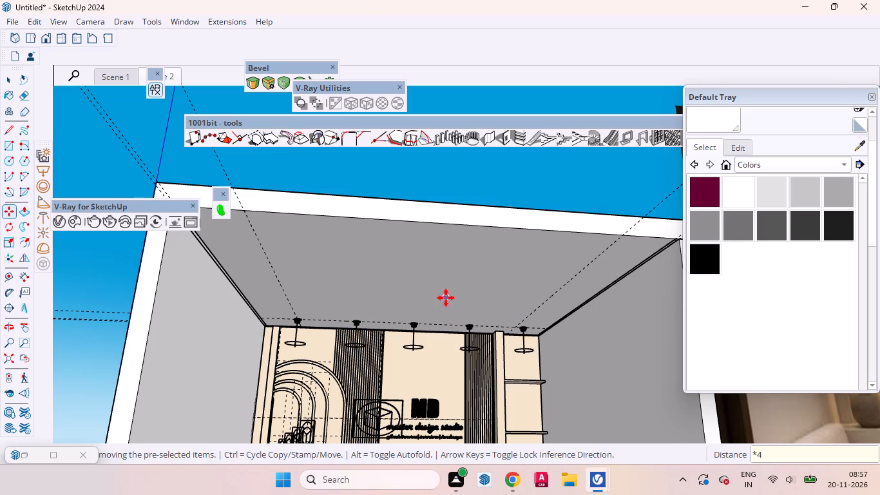
{"action": "key", "text": "space"}
Move the end fixture above the shelves about 3 13/16" back along the row, onto the side guide line.
{"action": "scroll", "coordinate": [541, 340], "scroll_direction": "up", "scroll_amount": 4}
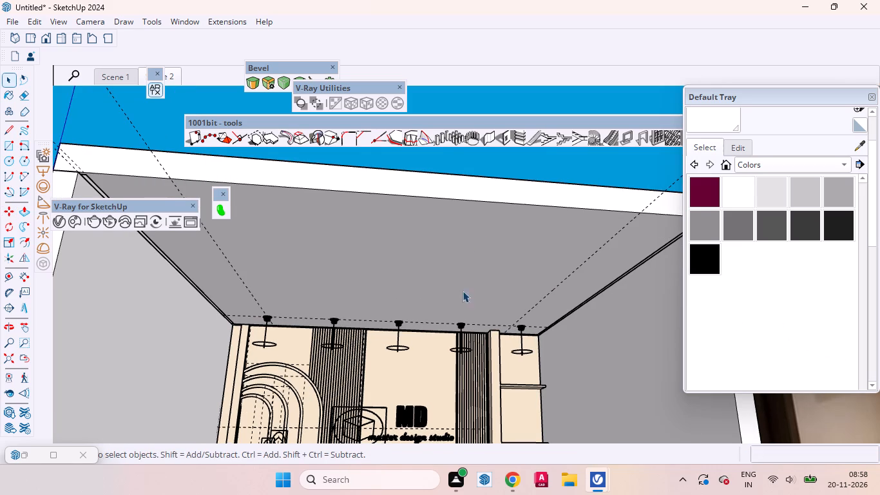
{"action": "scroll", "coordinate": [542, 322], "scroll_direction": "up", "scroll_amount": 6}
{"action": "middle_click_drag", "start_coordinate": [492, 312], "coordinate": [426, 254]}
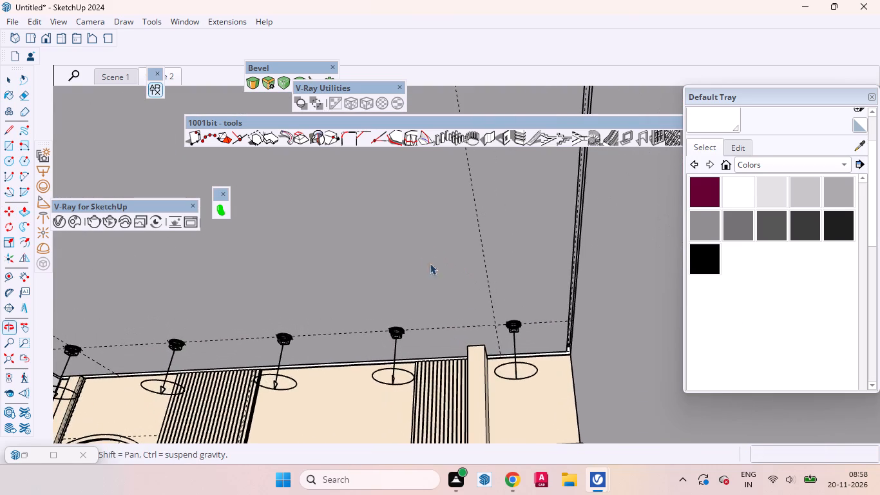
{"action": "scroll", "coordinate": [516, 319], "scroll_direction": "up", "scroll_amount": 3}
{"action": "left_click", "coordinate": [517, 324]}
{"action": "middle_click_drag", "start_coordinate": [501, 314], "coordinate": [515, 318]}
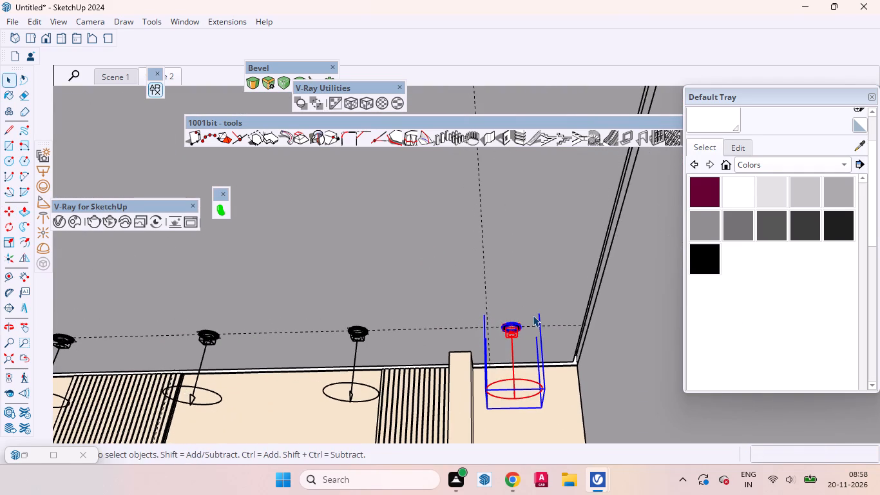
{"action": "key", "text": "m"}
{"action": "left_click", "coordinate": [534, 296]}
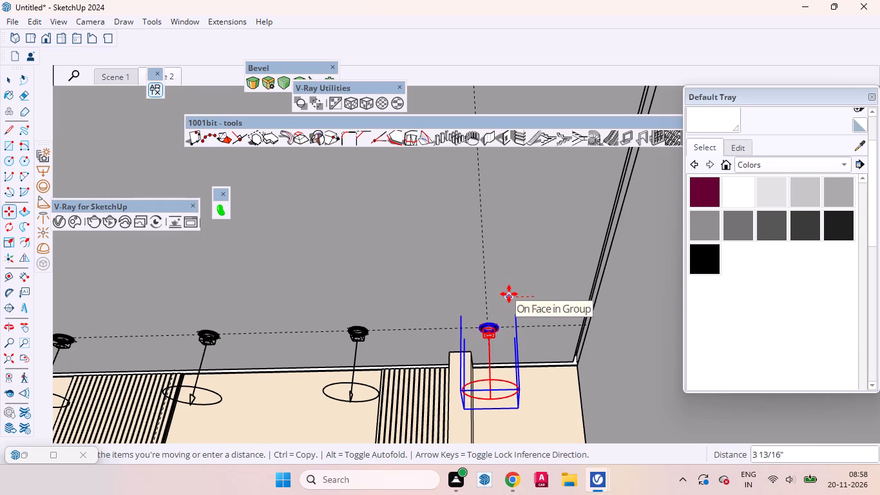
{"action": "left_click", "coordinate": [509, 294]}
{"action": "key", "text": "space"}
Copy the two end fixtures together along the side guide lines toward the room's open front at 2'5" spacing, four times.
{"action": "scroll", "coordinate": [533, 313], "scroll_direction": "down", "scroll_amount": 9}
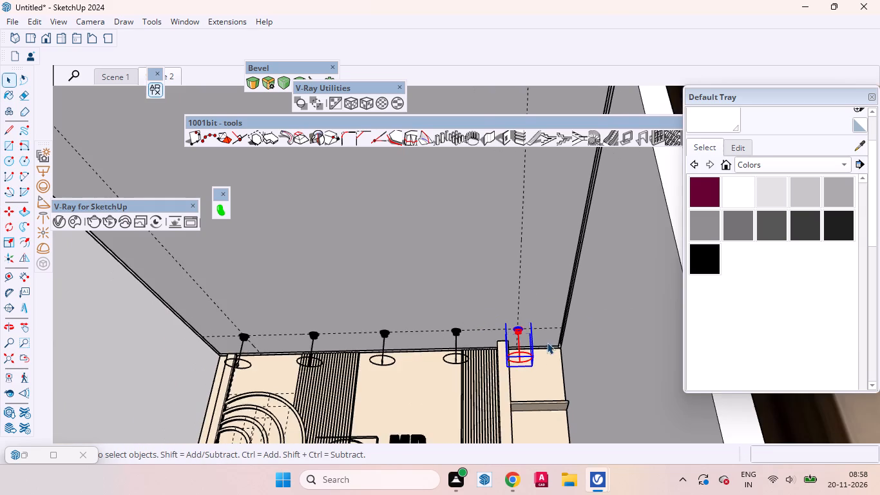
{"action": "middle_click_drag", "start_coordinate": [492, 349], "coordinate": [515, 409]}
{"action": "scroll", "coordinate": [515, 347], "scroll_direction": "down", "scroll_amount": 11}
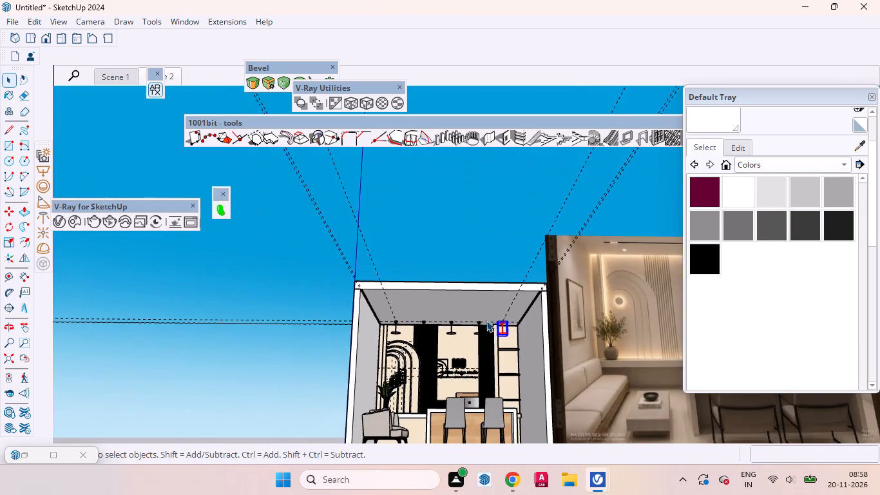
{"action": "middle_click_drag", "start_coordinate": [452, 350], "coordinate": [370, 307]}
{"action": "scroll", "coordinate": [403, 349], "scroll_direction": "up", "scroll_amount": 12}
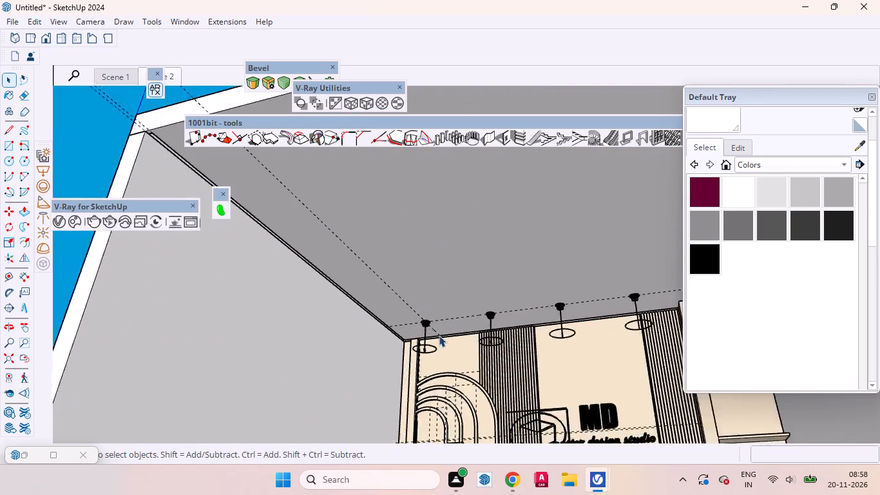
{"action": "scroll", "coordinate": [439, 335], "scroll_direction": "up", "scroll_amount": 4}
{"action": "left_click", "coordinate": [416, 314]}
{"action": "scroll", "coordinate": [490, 353], "scroll_direction": "down", "scroll_amount": 4}
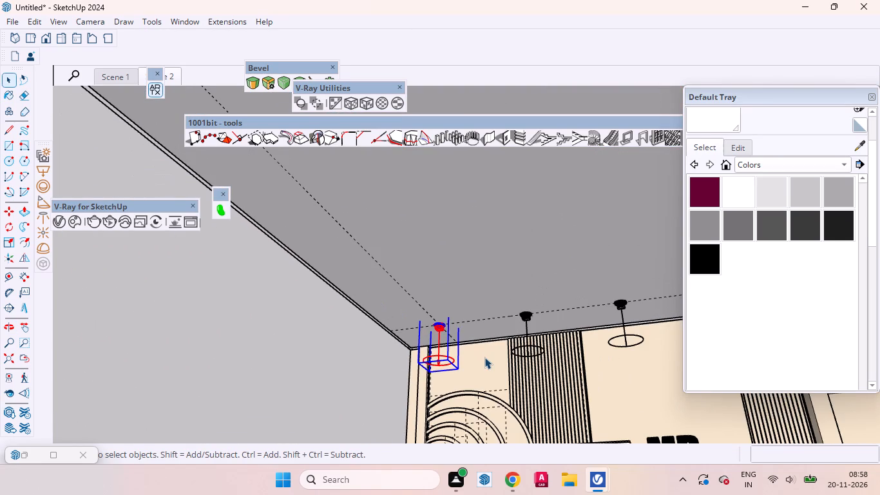
{"action": "scroll", "coordinate": [453, 354], "scroll_direction": "down", "scroll_amount": 7}
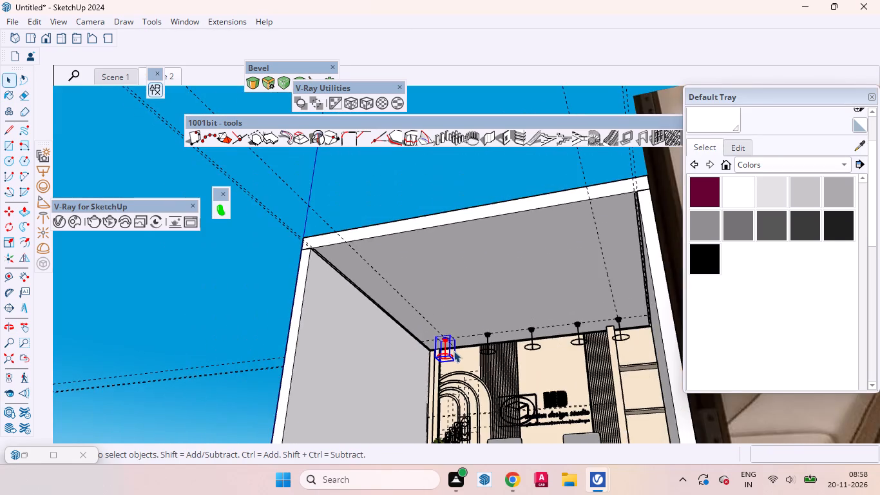
{"action": "middle_click_drag", "start_coordinate": [458, 352], "coordinate": [551, 363]}
{"action": "scroll", "coordinate": [576, 350], "scroll_direction": "up", "scroll_amount": 3, "text": "ctrl"}
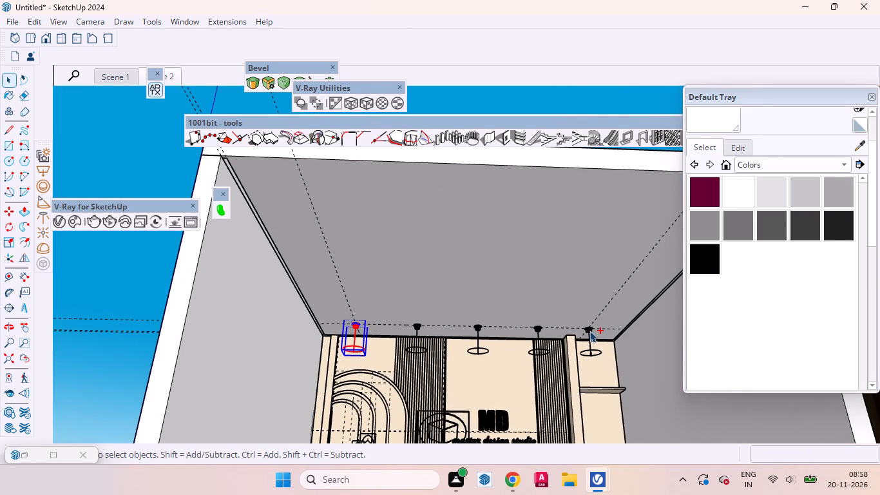
{"action": "left_click", "coordinate": [589, 331], "text": "ctrl"}
{"action": "left_click", "coordinate": [590, 329], "text": "ctrl"}
{"action": "middle_click_drag", "start_coordinate": [441, 283], "coordinate": [327, 299]}
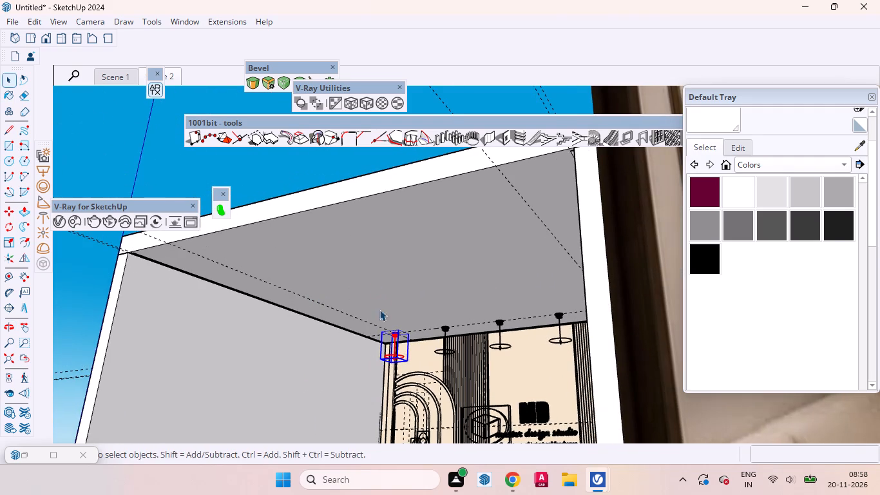
{"action": "key", "text": "m"}
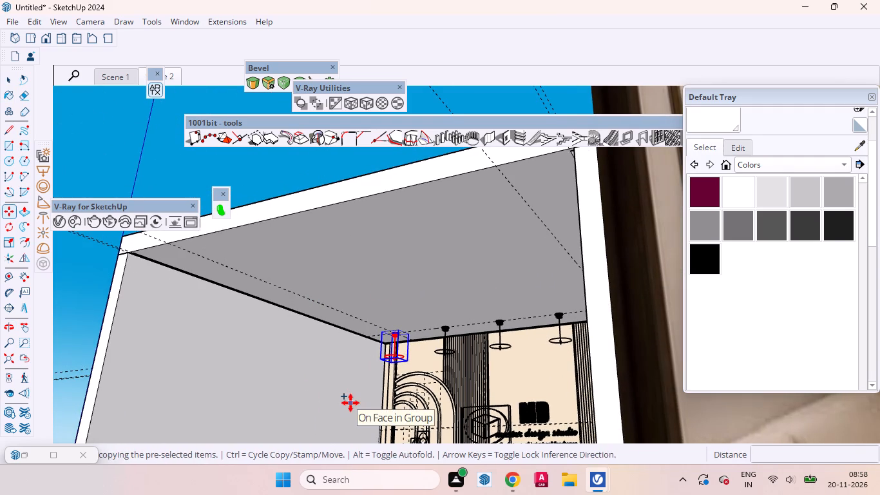
{"action": "left_click", "coordinate": [350, 403]}
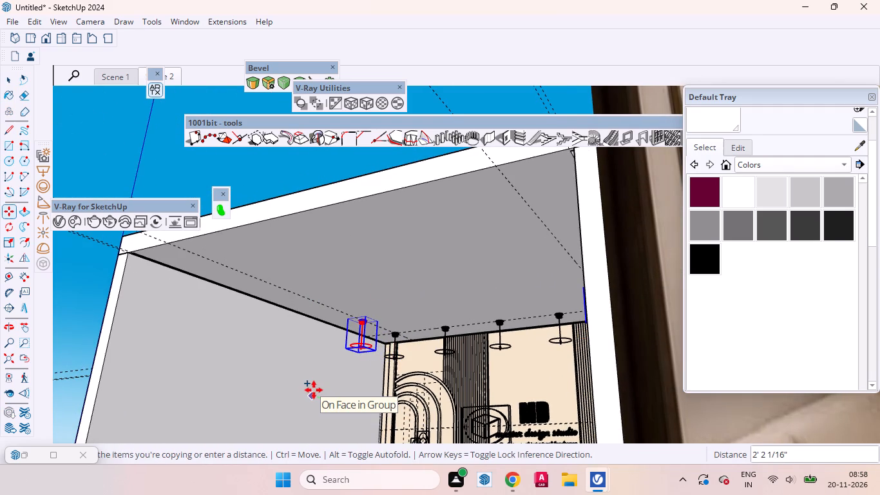
{"action": "type", "text": "2'"}
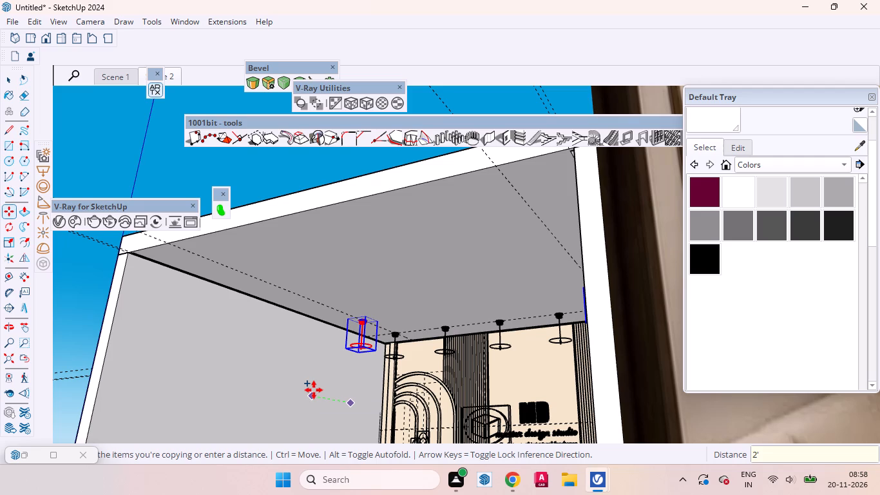
{"action": "key", "text": "5"}
{"action": "key", "text": "Return"}
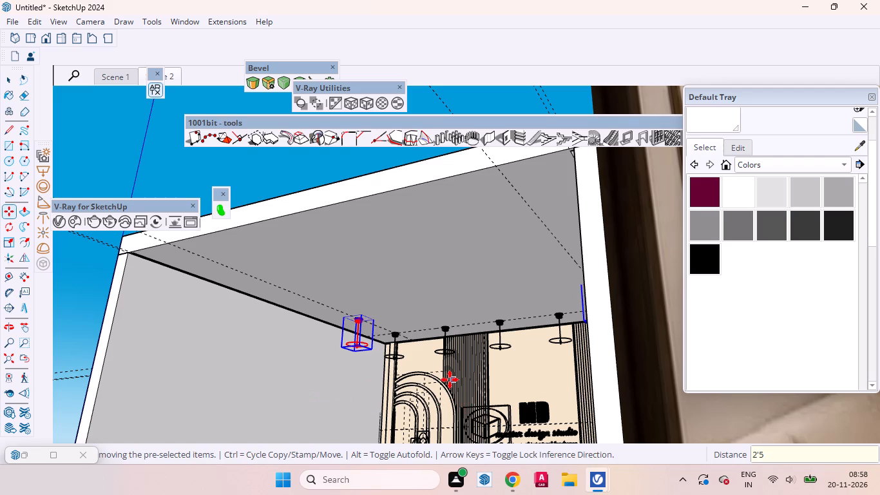
{"action": "key", "text": "shift+asterisk"}
{"action": "key", "text": "4"}
{"action": "key", "text": "Return"}
{"action": "key", "text": "space"}
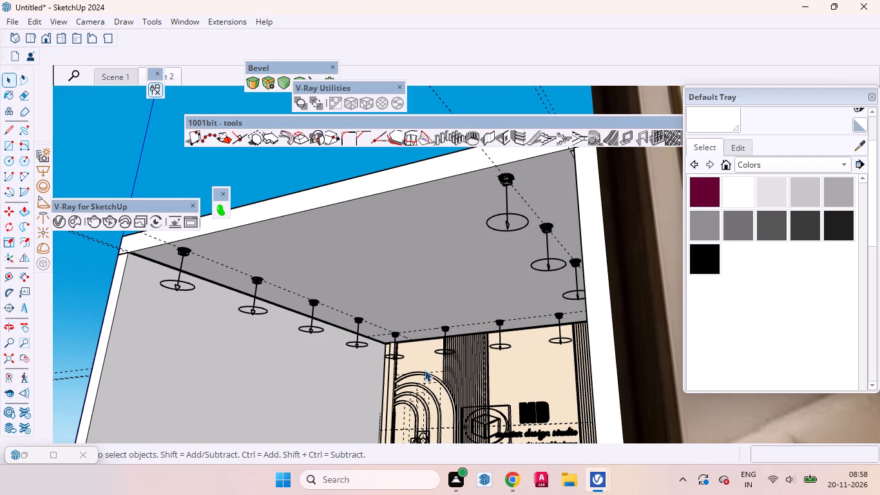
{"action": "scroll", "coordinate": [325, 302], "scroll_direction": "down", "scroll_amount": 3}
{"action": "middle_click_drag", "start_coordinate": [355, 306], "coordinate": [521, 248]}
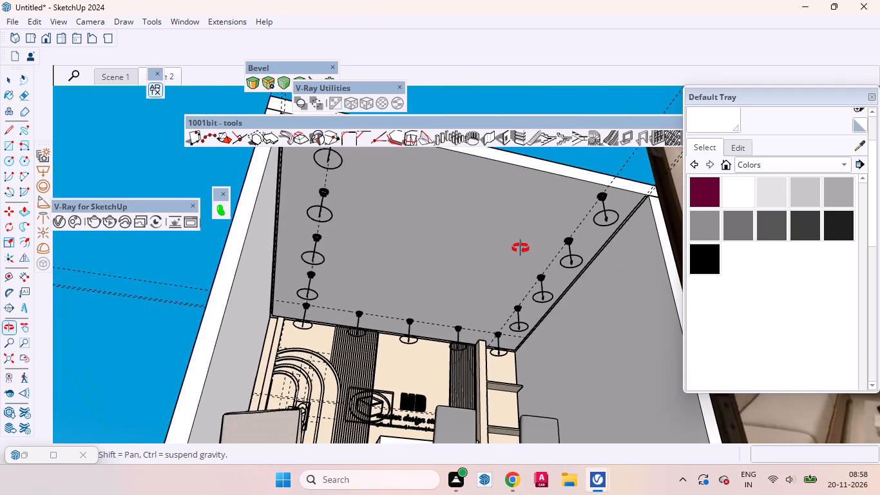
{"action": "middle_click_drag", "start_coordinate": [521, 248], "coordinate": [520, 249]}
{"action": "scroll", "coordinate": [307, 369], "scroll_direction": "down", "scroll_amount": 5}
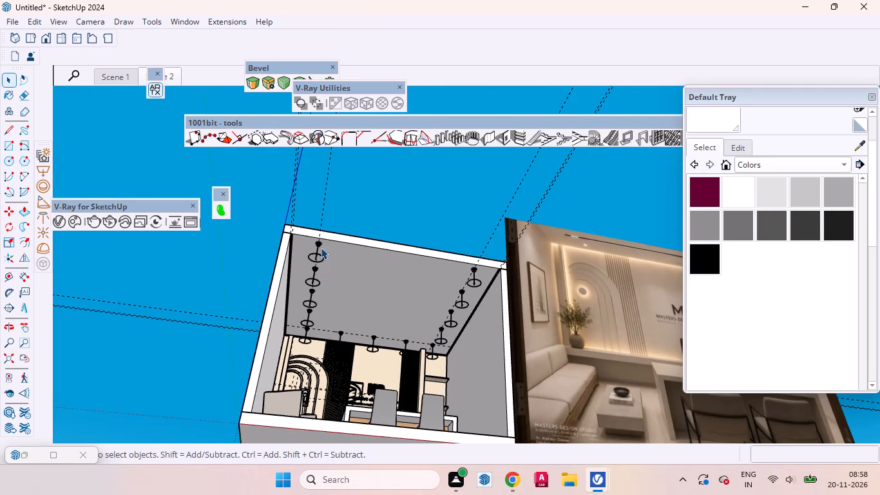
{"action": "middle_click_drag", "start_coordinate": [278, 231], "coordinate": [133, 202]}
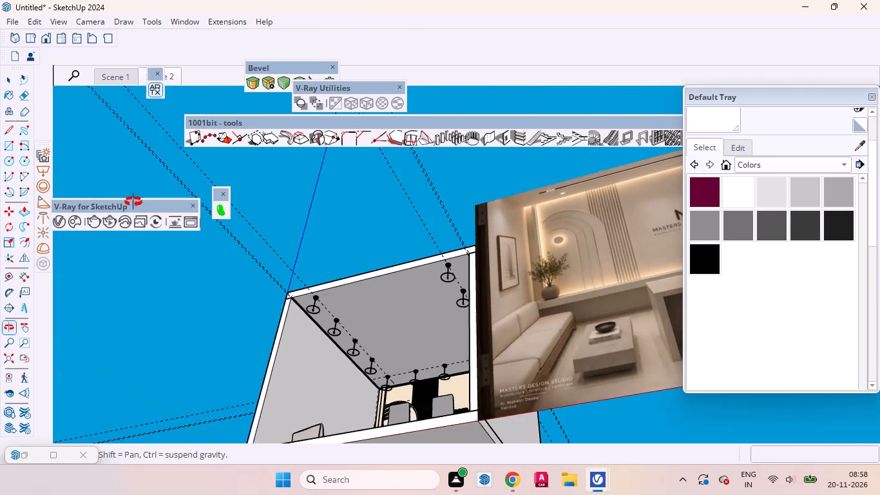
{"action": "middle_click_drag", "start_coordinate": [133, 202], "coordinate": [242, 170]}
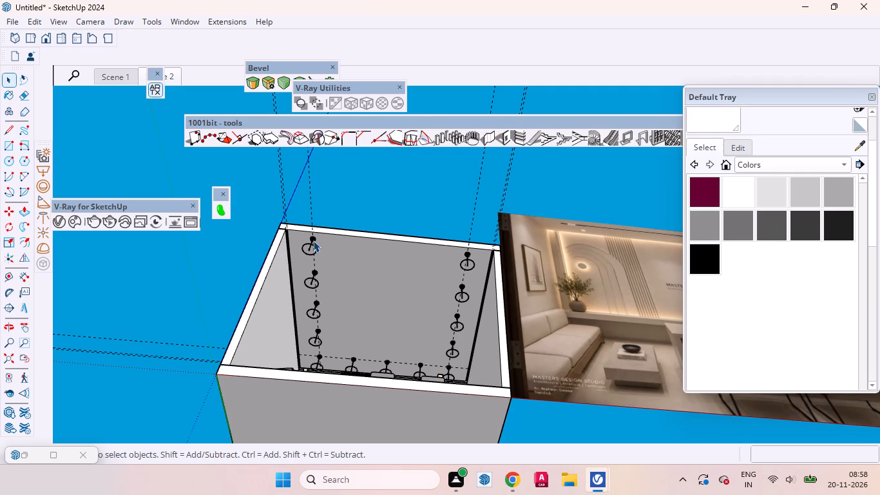
Move the two end fixtures nearest the room's open front 0.5" along the side guide lines toward the back wall.
{"action": "left_click", "coordinate": [314, 236]}
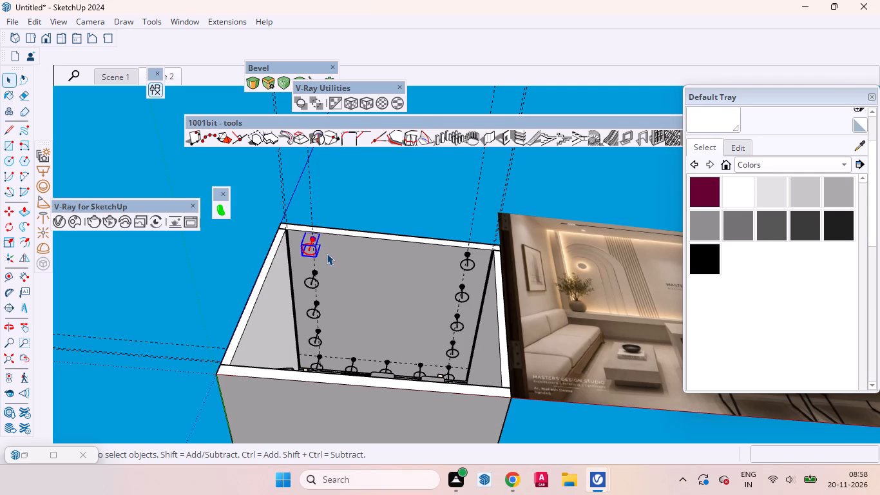
{"action": "scroll", "coordinate": [306, 265], "scroll_direction": "up", "scroll_amount": 8}
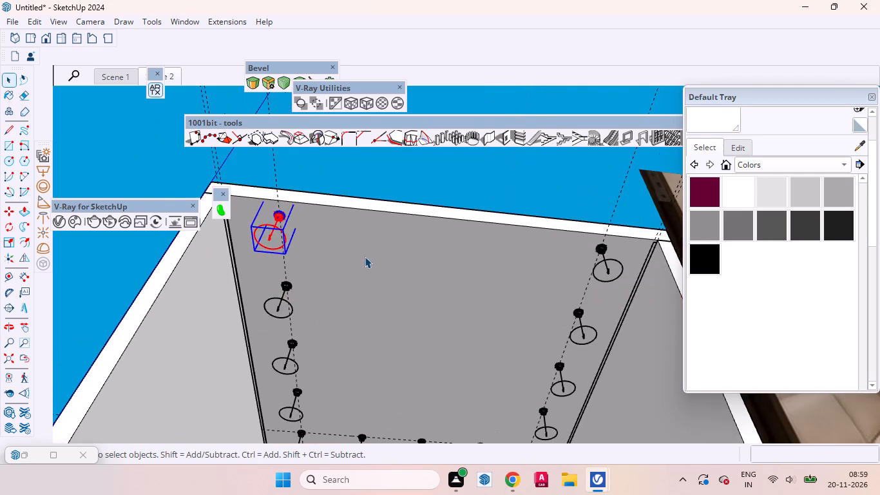
{"action": "middle_click_drag", "start_coordinate": [359, 251], "coordinate": [358, 213]}
{"action": "scroll", "coordinate": [359, 251], "scroll_direction": "up", "scroll_amount": 1}
{"action": "left_click", "coordinate": [626, 230], "text": "ctrl"}
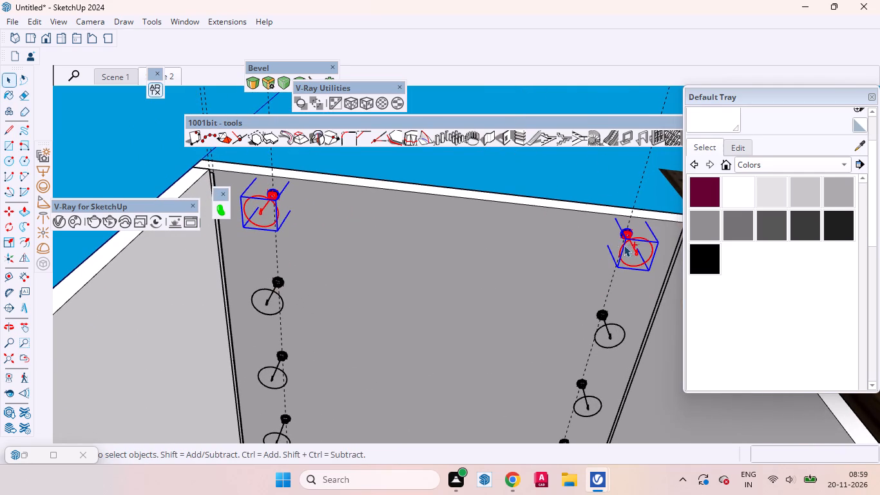
{"action": "key", "text": "m"}
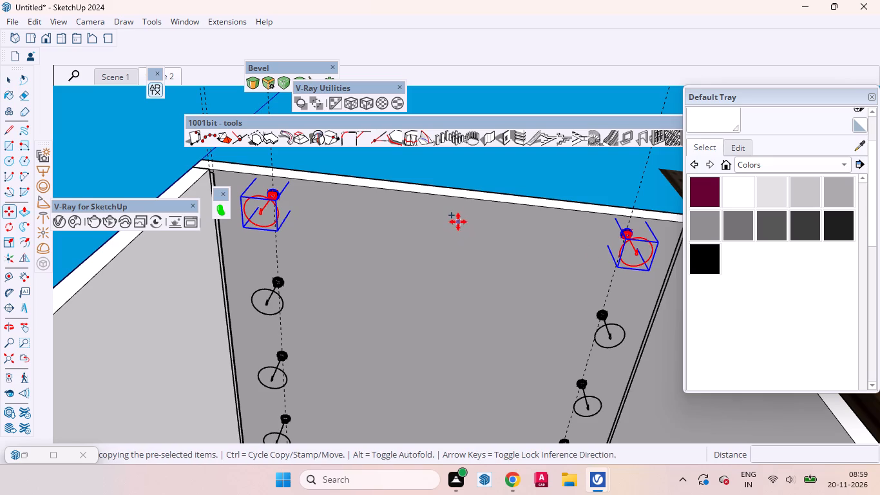
{"action": "left_click", "coordinate": [458, 222]}
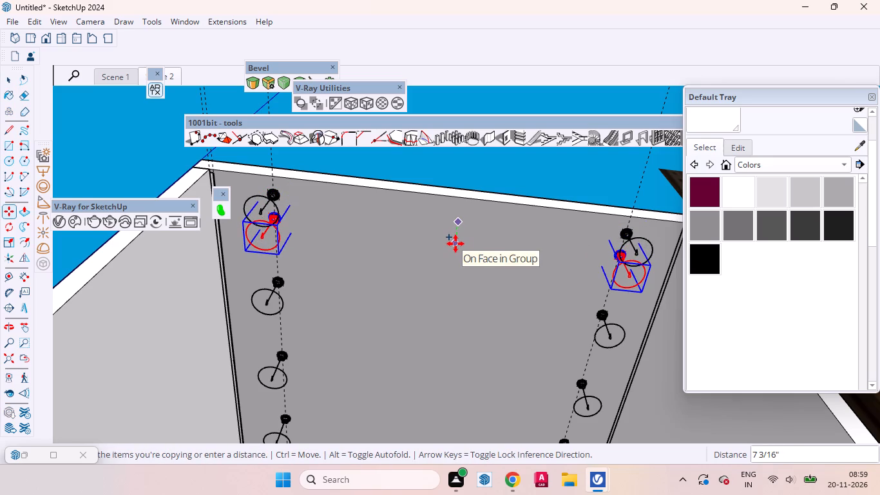
{"action": "type", "text": "0.5"}
{"action": "key", "text": "Return"}
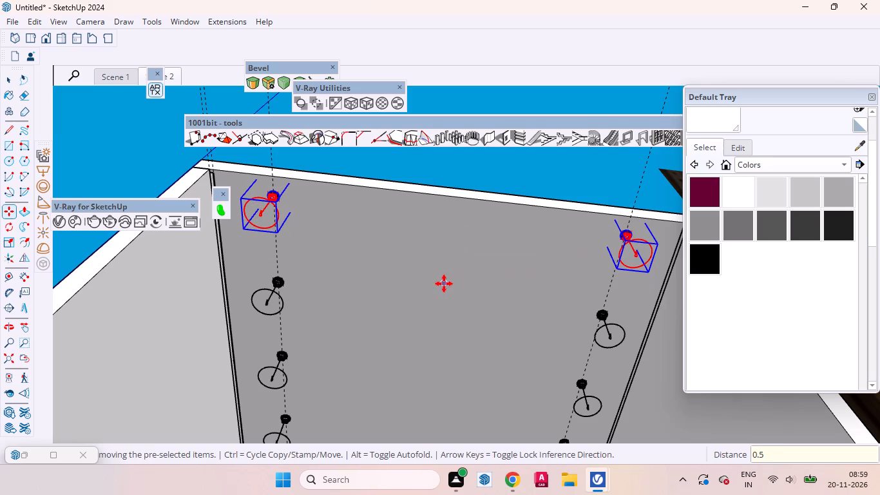
Move the same two front fixtures a further 5" along the side guide lines toward the back wall.
{"action": "left_click", "coordinate": [458, 221]}
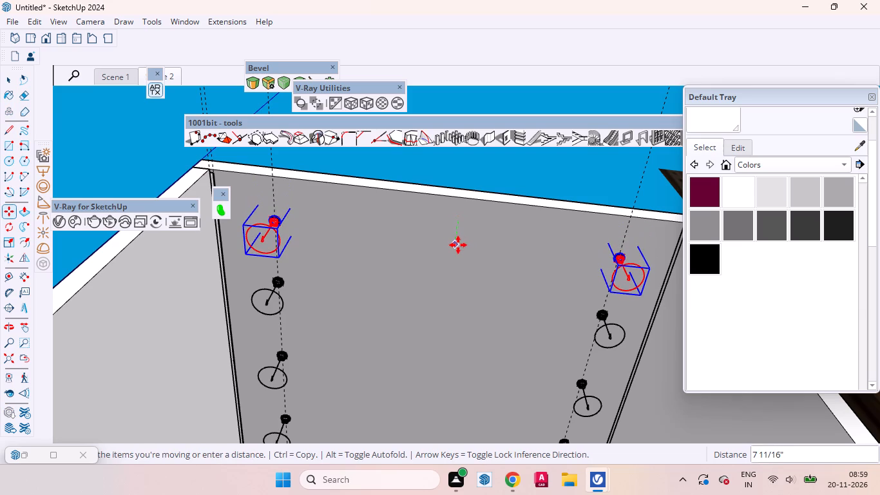
{"action": "type", "text": "0.5"}
{"action": "key", "text": "BackSpace"}
{"action": "key", "text": "BackSpace"}
{"action": "key", "text": "BackSpace"}
{"action": "key", "text": "5"}
{"action": "key", "text": "Return"}
{"action": "key", "text": "space"}
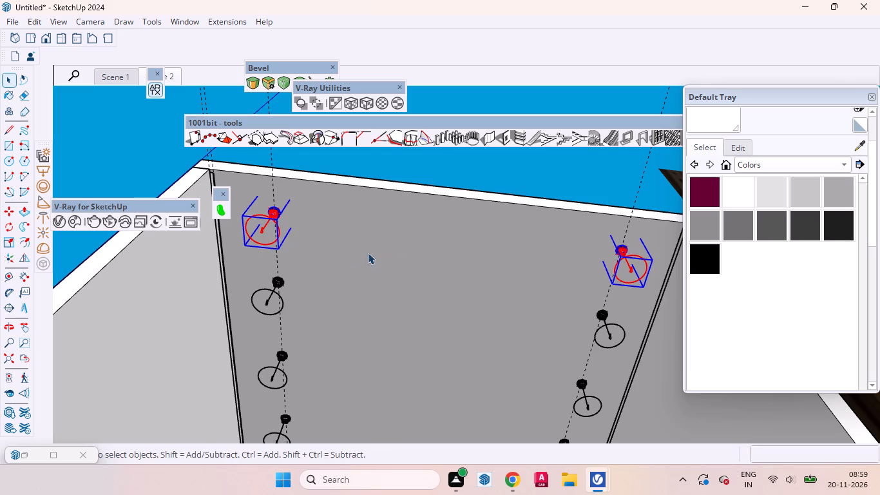
{"action": "left_click", "coordinate": [359, 250]}
Copy the front corner fixture across the ceiling's open front, placing three roughly evenly spaced copies between the two side rows.
{"action": "left_click", "coordinate": [274, 215]}
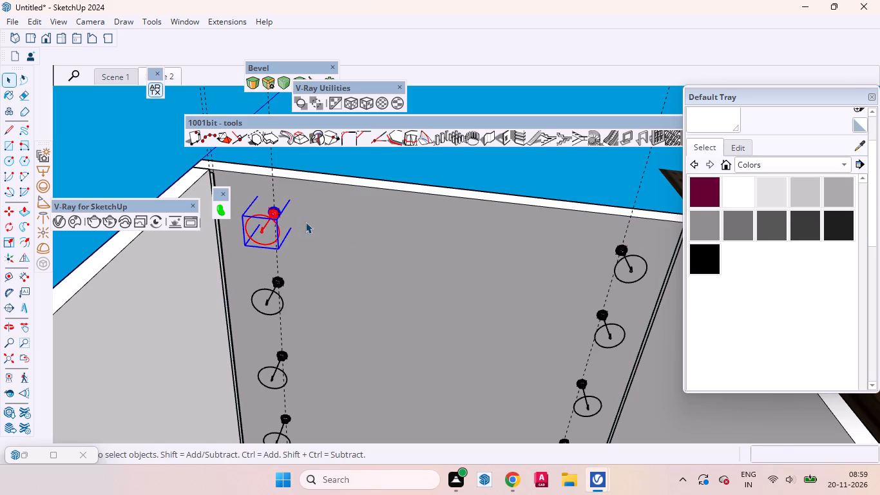
{"action": "key", "text": "m"}
{"action": "left_click", "coordinate": [327, 227]}
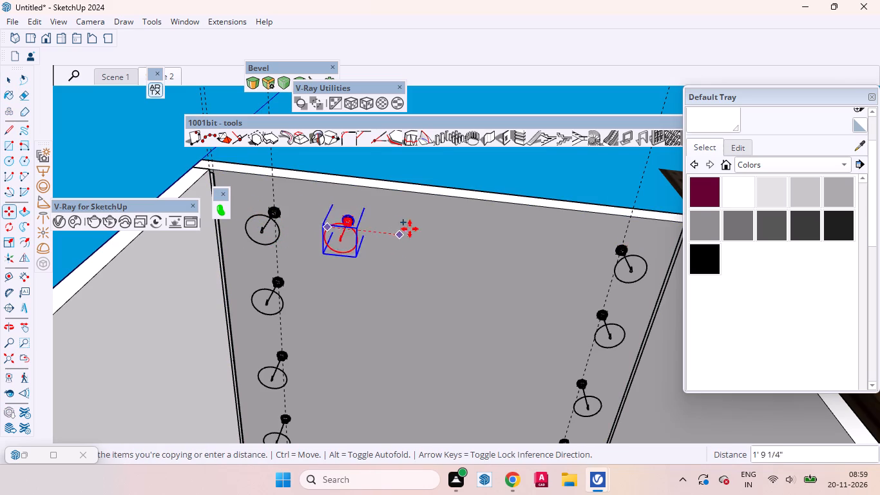
{"action": "left_click", "coordinate": [495, 240]}
{"action": "left_click", "coordinate": [479, 241]}
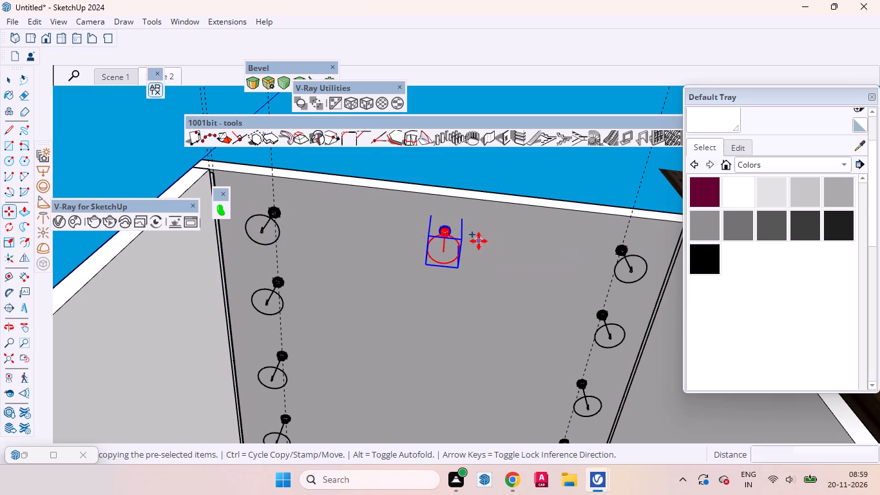
{"action": "left_click", "coordinate": [568, 246]}
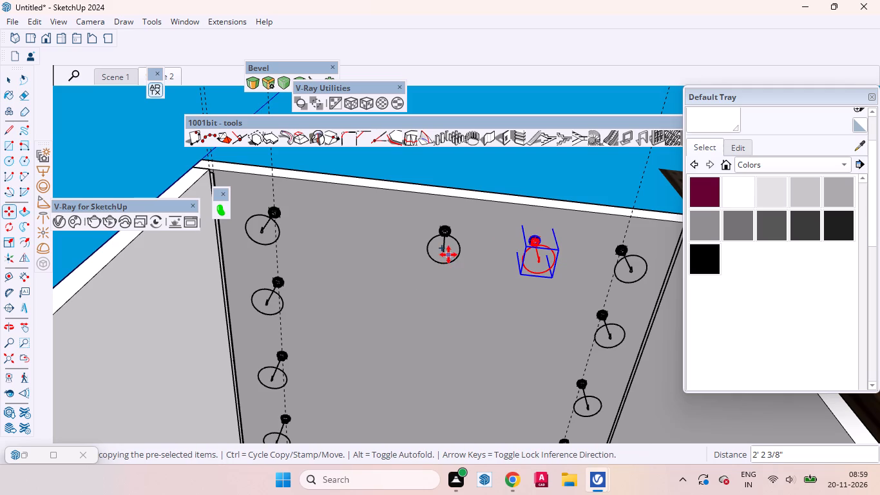
{"action": "left_click", "coordinate": [499, 290]}
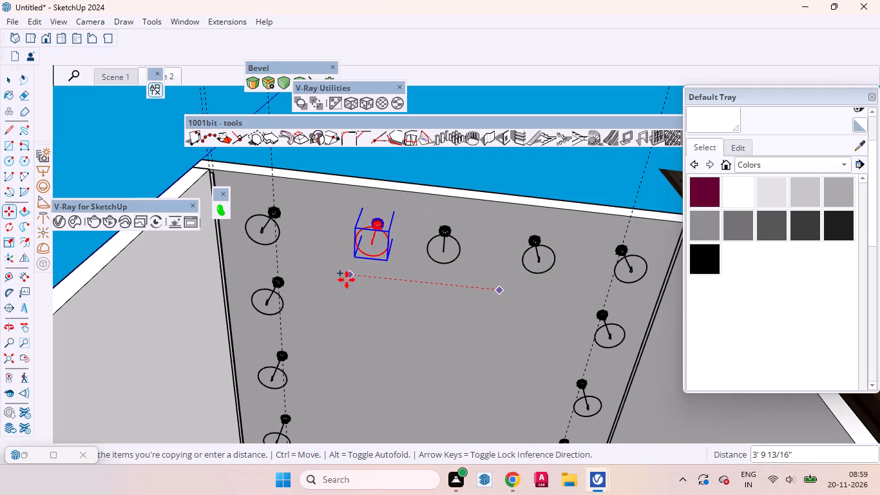
{"action": "left_click", "coordinate": [334, 278]}
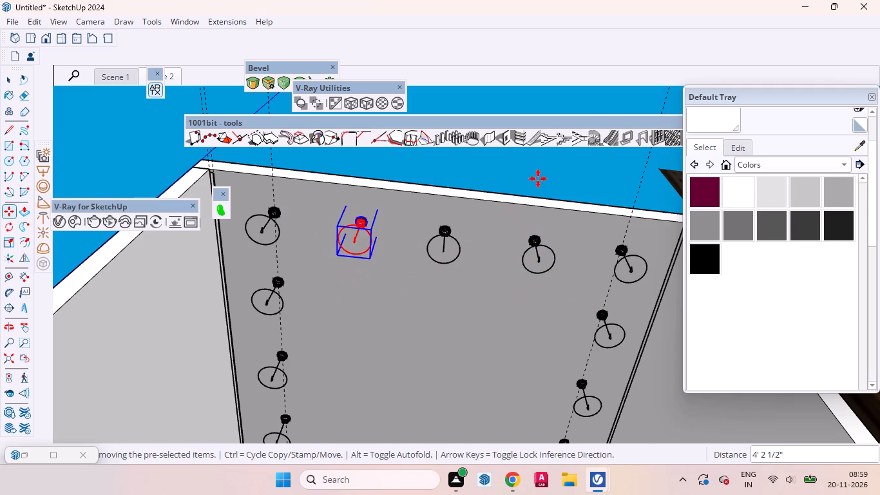
{"action": "key", "text": "space"}
{"action": "left_click", "coordinate": [524, 174]}
{"action": "scroll", "coordinate": [359, 319], "scroll_direction": "down", "scroll_amount": 3}
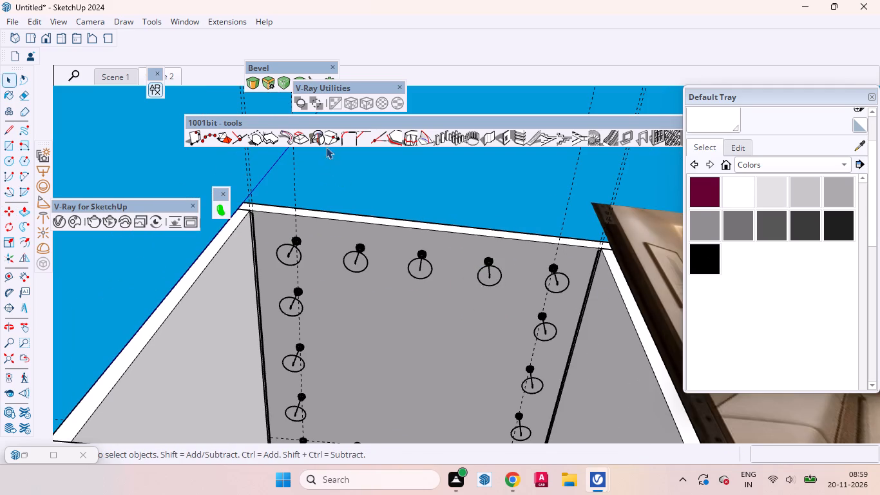
Switch to the saved Scene 2 view.
{"action": "left_click", "coordinate": [169, 79]}
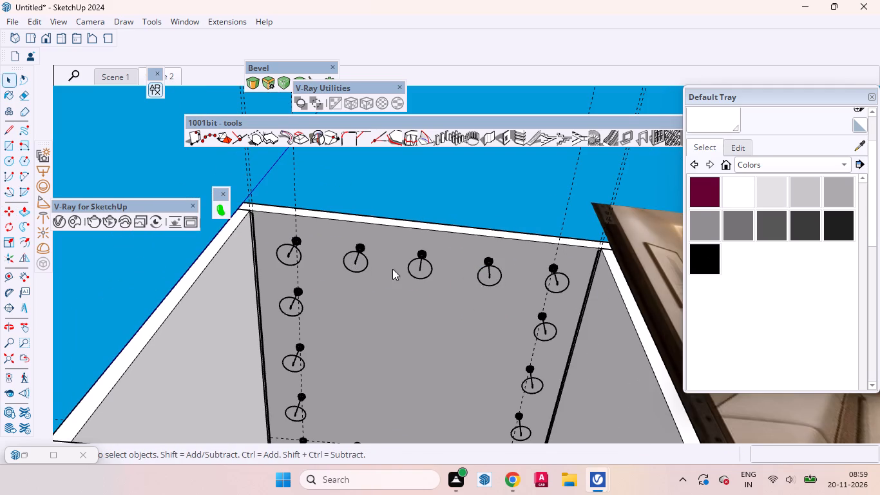
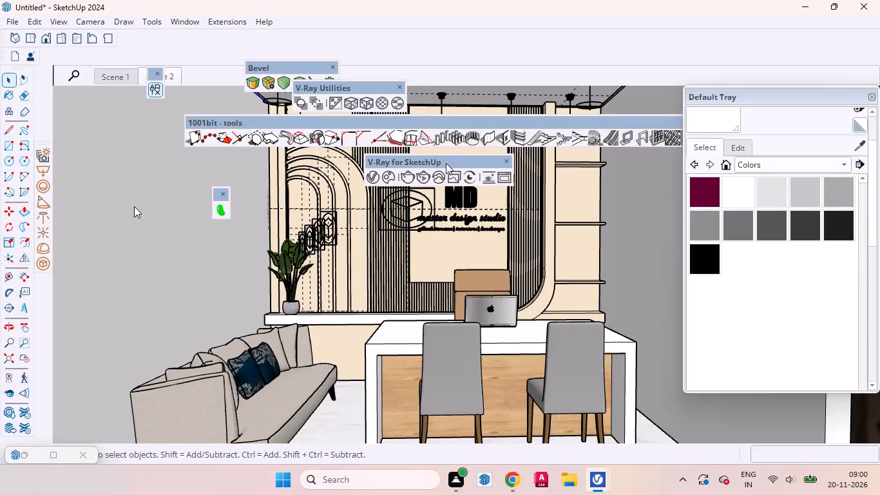
Set Mesh Light#10's intensity to 50 and copy the warm color of Mesh Light#9 onto it.
{"action": "left_click", "coordinate": [368, 176]}
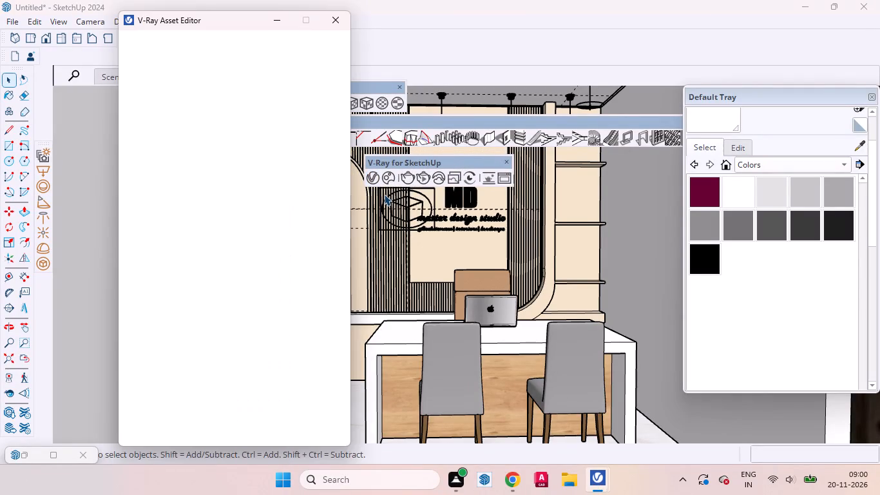
{"action": "left_click", "coordinate": [162, 53]}
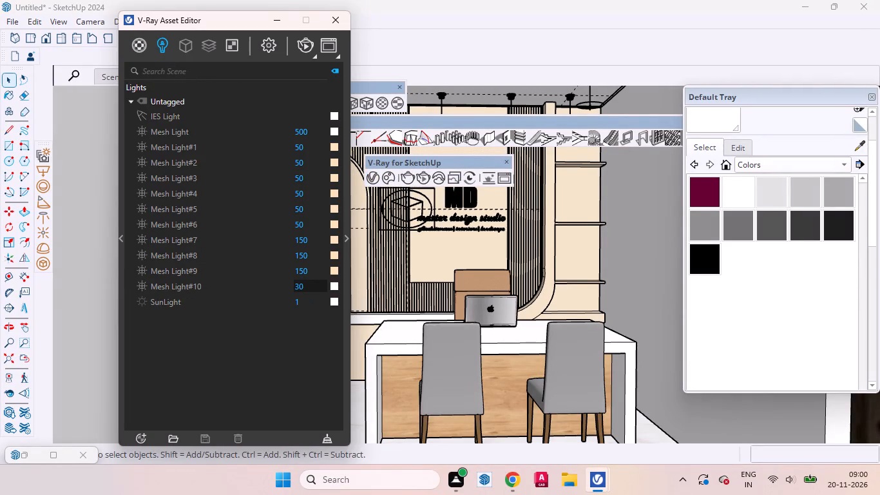
{"action": "left_click", "coordinate": [298, 287]}
{"action": "key", "text": "BackSpace"}
{"action": "key", "text": "5"}
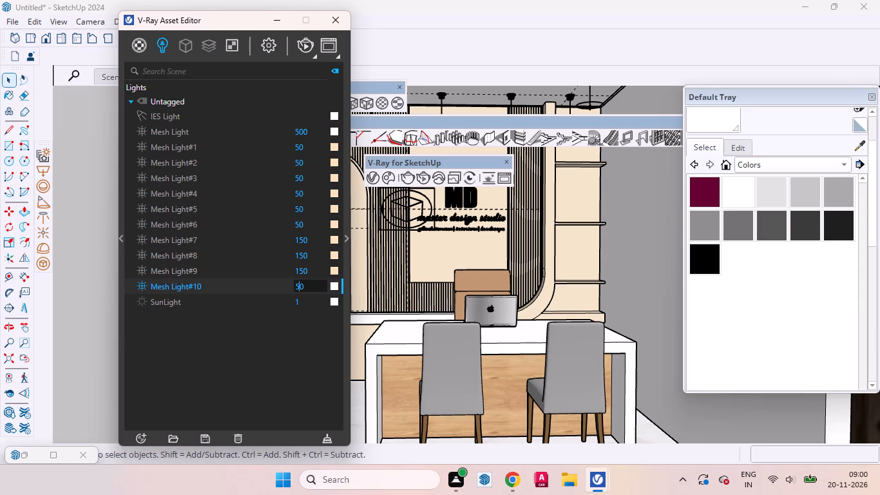
{"action": "left_click_drag", "start_coordinate": [332, 271], "coordinate": [333, 287]}
Copy Mesh Light#1's warm color onto the IES Light and set the IES Light's intensity to 14450 lm.
{"action": "left_click_drag", "start_coordinate": [335, 148], "coordinate": [334, 114]}
{"action": "left_click", "coordinate": [285, 117]}
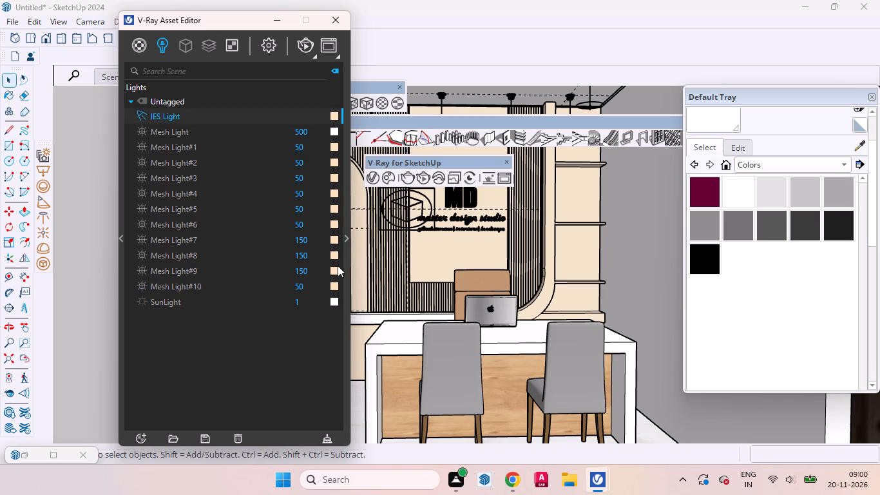
{"action": "left_click", "coordinate": [349, 244]}
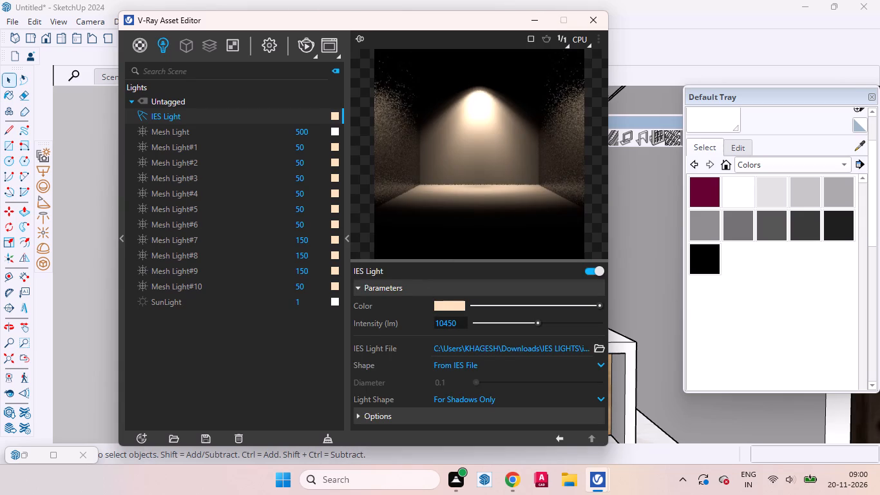
{"action": "left_click", "coordinate": [443, 324]}
{"action": "key", "text": "BackSpace"}
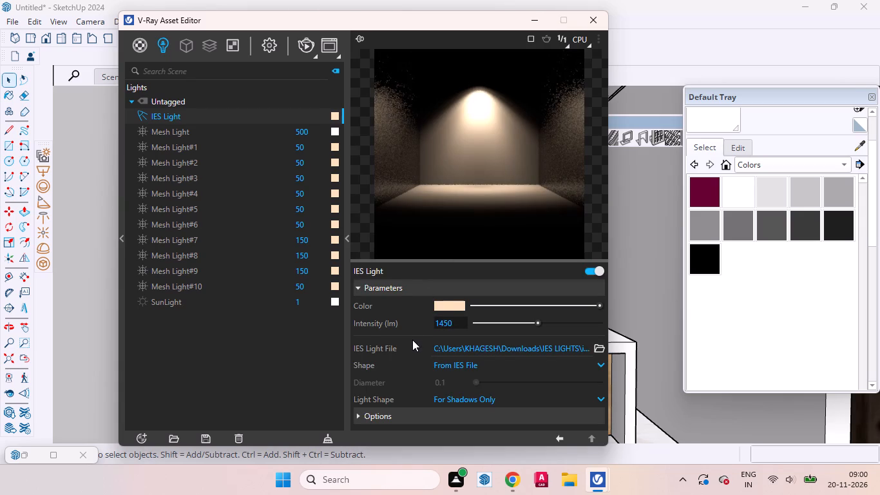
{"action": "key", "text": "4"}
{"action": "key", "text": "Return"}
Run an interactive V-Ray test render of the Scene 2 view, examine the lighting in the frame buffer, and stop the render.
{"action": "left_click", "coordinate": [313, 44]}
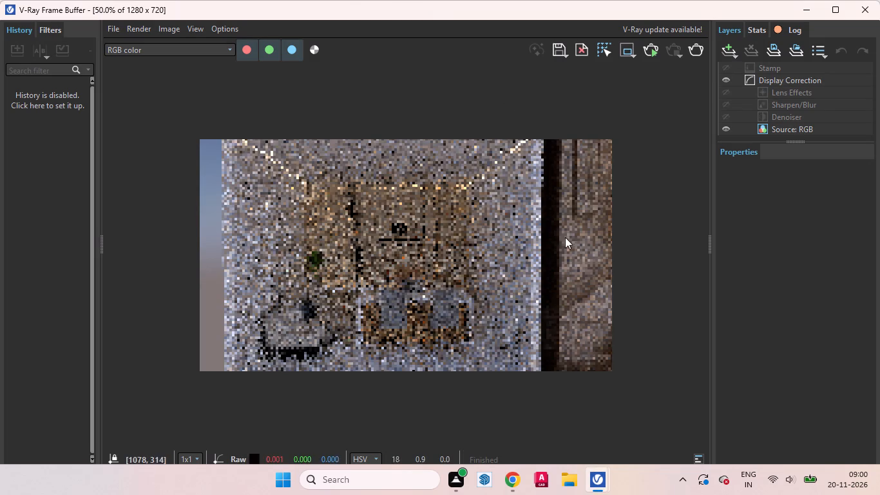
{"action": "left_click", "coordinate": [801, 6]}
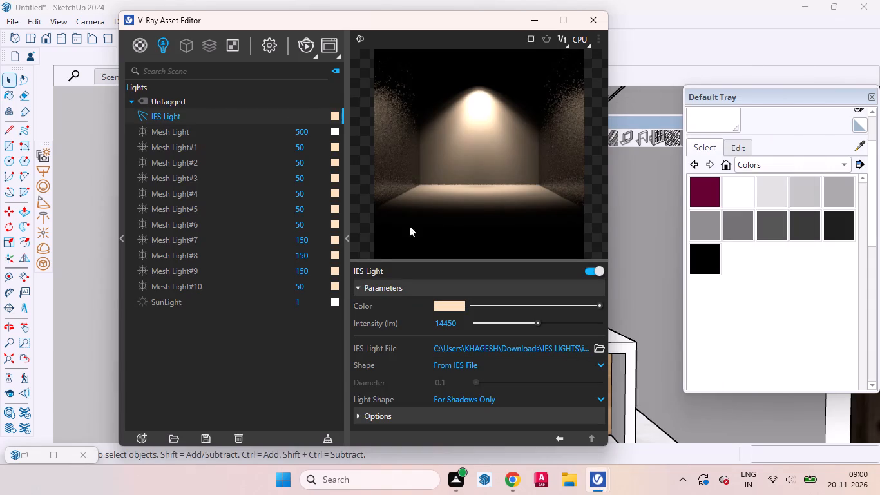
{"action": "left_click", "coordinate": [8, 393]}
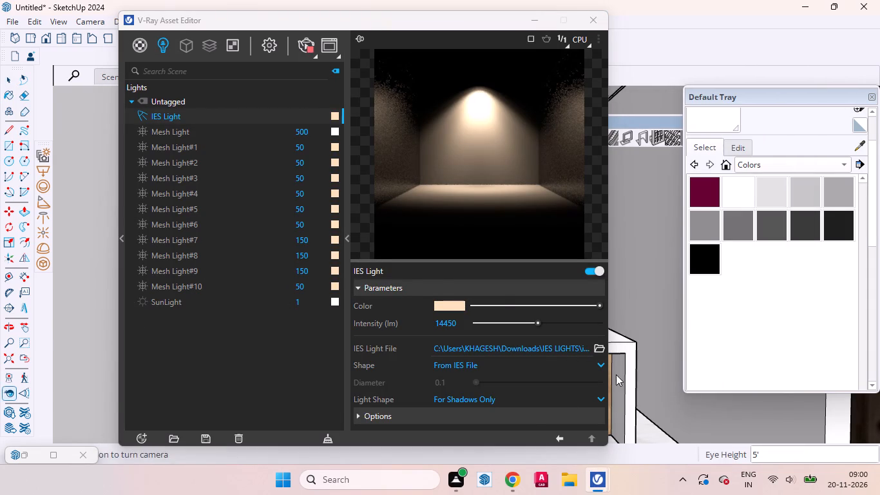
{"action": "left_click", "coordinate": [810, 8]}
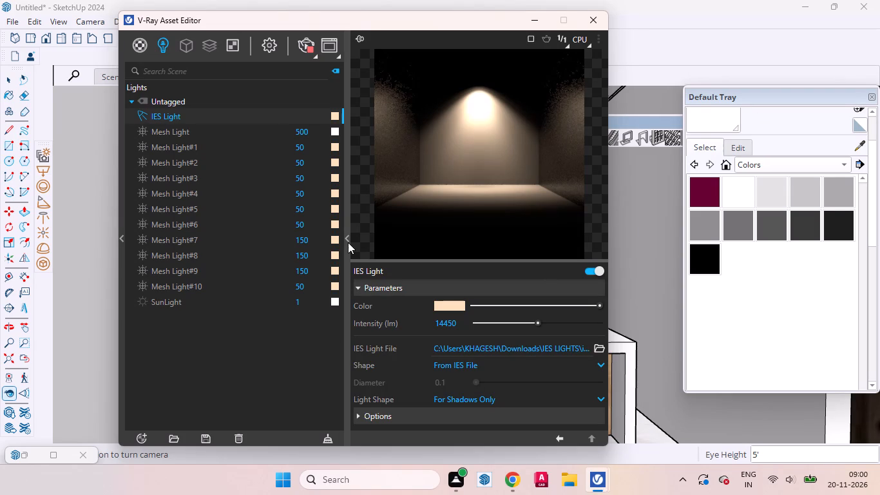
{"action": "left_click", "coordinate": [347, 241]}
{"action": "left_click", "coordinate": [269, 18]}
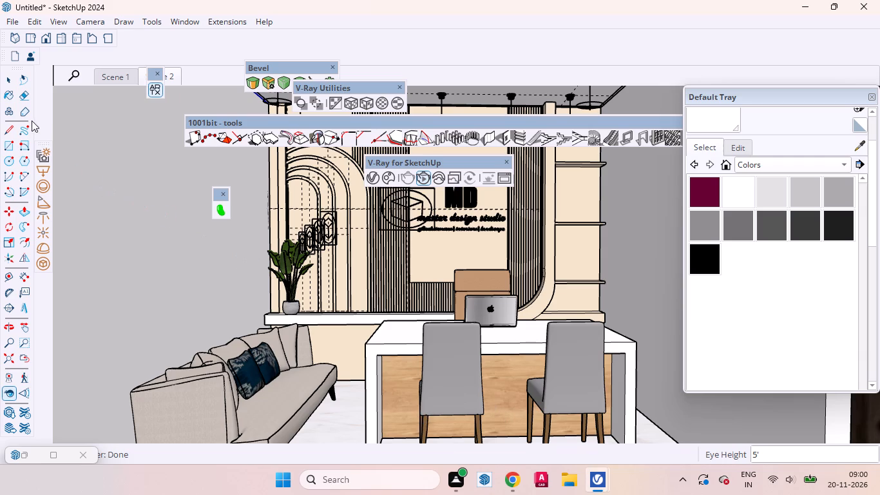
{"action": "left_click", "coordinate": [8, 77]}
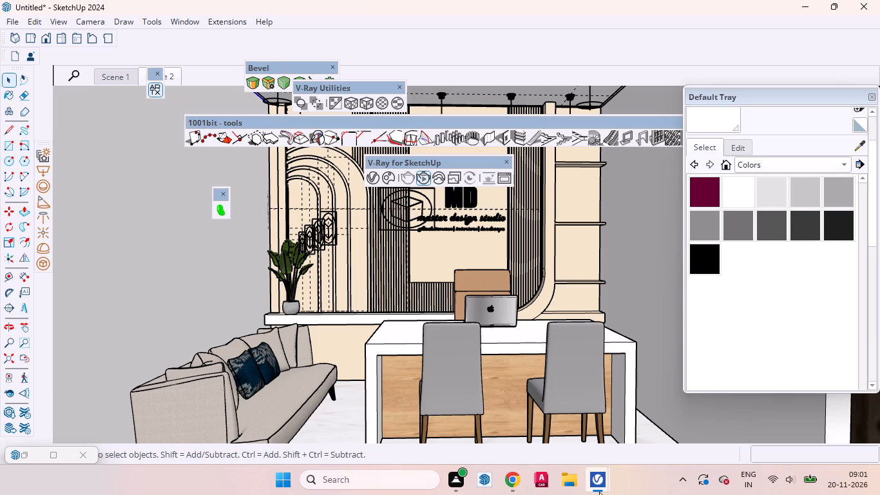
{"action": "left_click", "coordinate": [562, 409]}
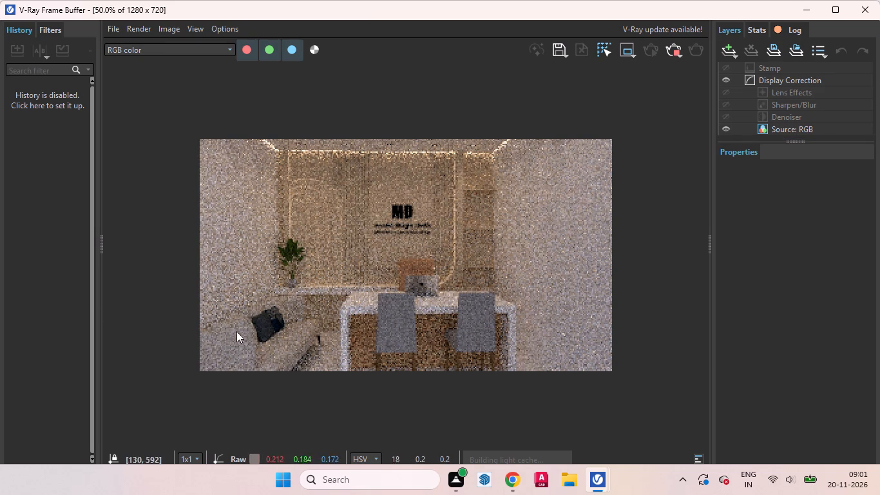
{"action": "left_click_drag", "start_coordinate": [197, 367], "coordinate": [569, 128]}
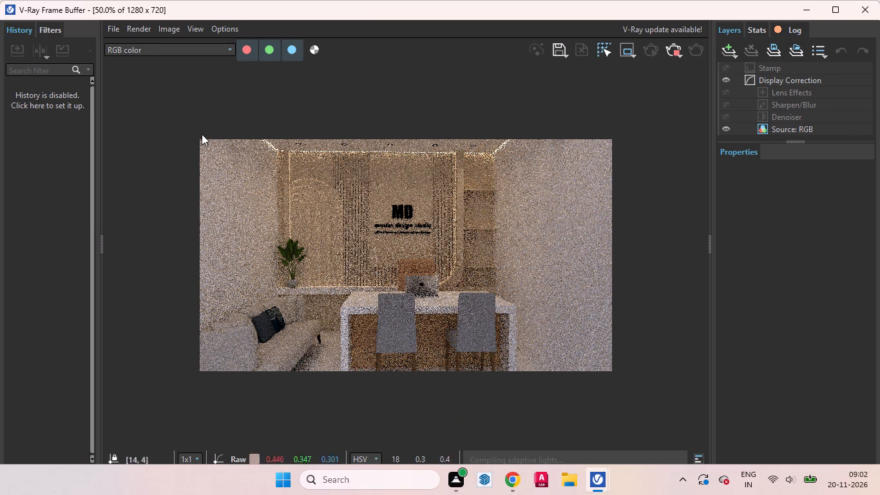
{"action": "left_click_drag", "start_coordinate": [201, 134], "coordinate": [600, 325]}
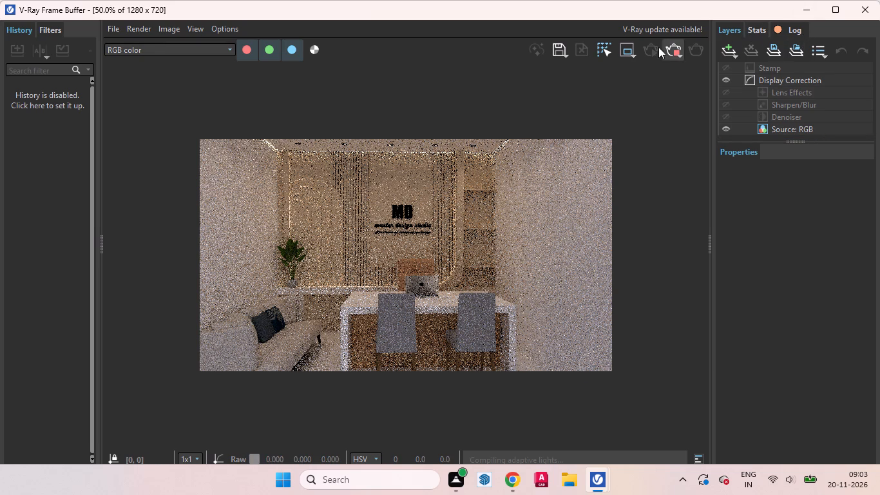
{"action": "left_click", "coordinate": [676, 48]}
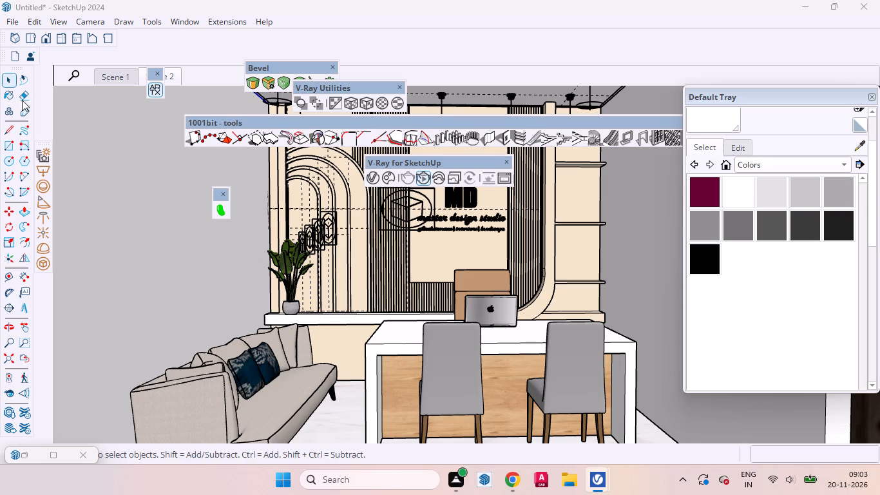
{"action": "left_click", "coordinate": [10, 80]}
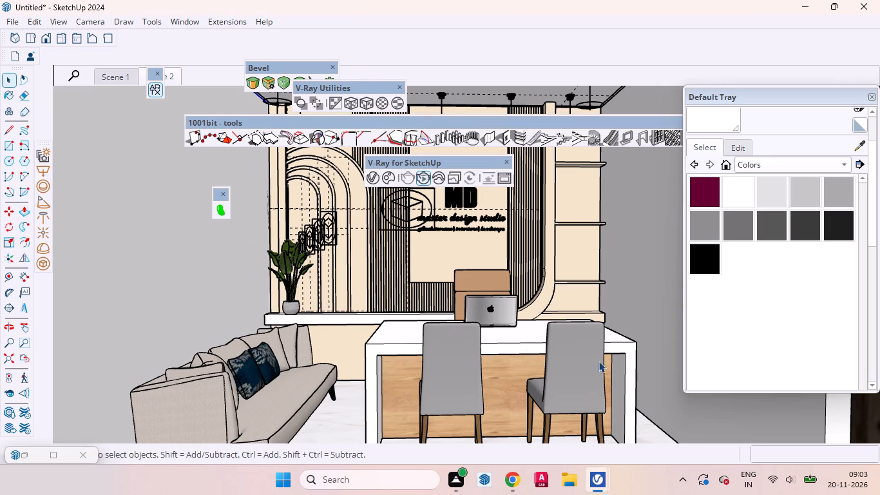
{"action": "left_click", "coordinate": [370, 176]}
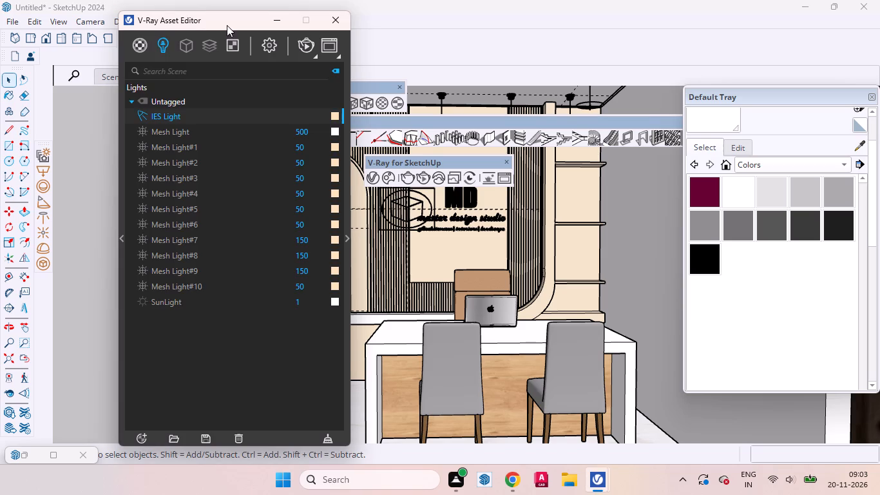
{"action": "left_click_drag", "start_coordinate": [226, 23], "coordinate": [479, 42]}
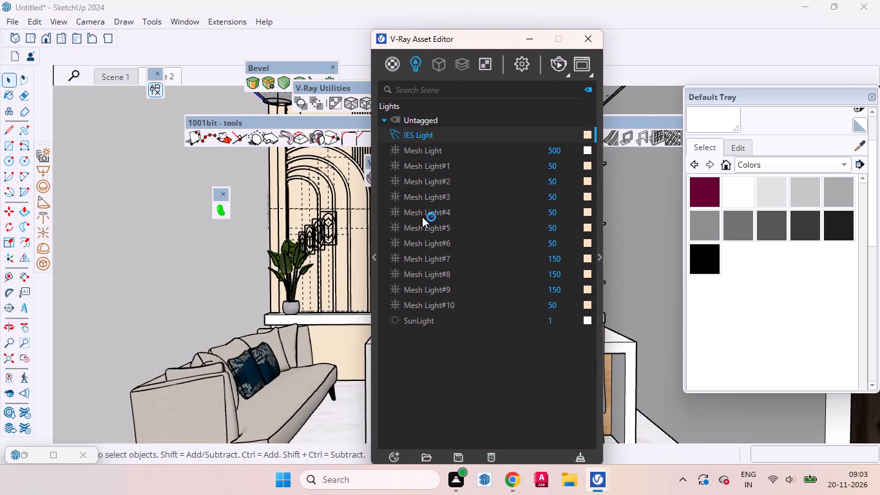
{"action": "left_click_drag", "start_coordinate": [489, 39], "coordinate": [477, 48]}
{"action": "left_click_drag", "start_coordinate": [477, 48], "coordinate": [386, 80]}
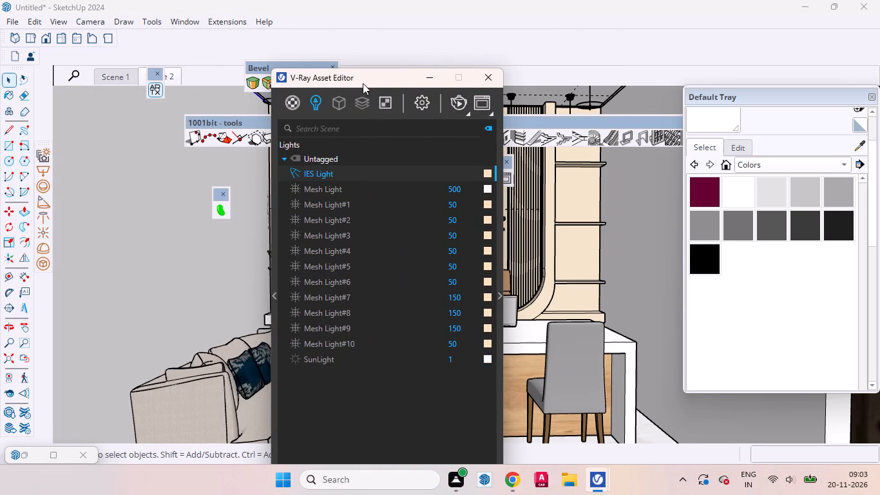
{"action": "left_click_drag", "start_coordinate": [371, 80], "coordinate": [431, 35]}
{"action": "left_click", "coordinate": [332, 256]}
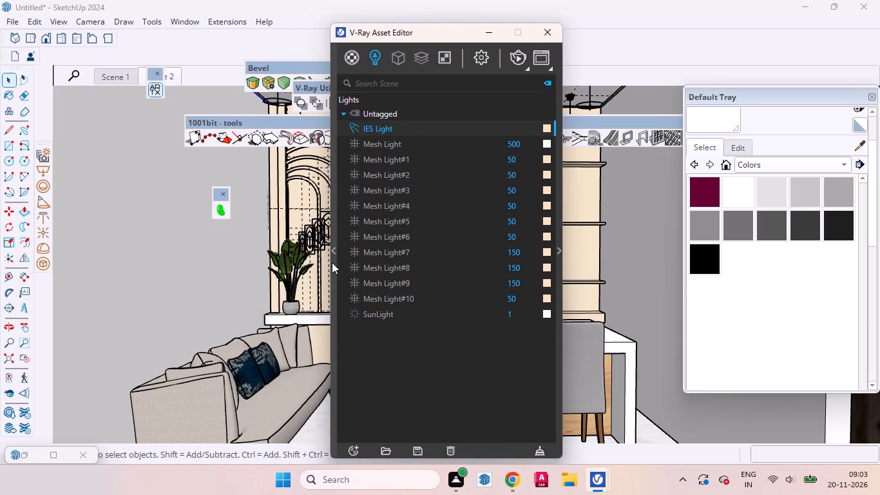
Open the Chaos Cosmos library and show the downloaded Decorations under 3D Models, Accessories.
{"action": "left_click", "coordinate": [298, 105]}
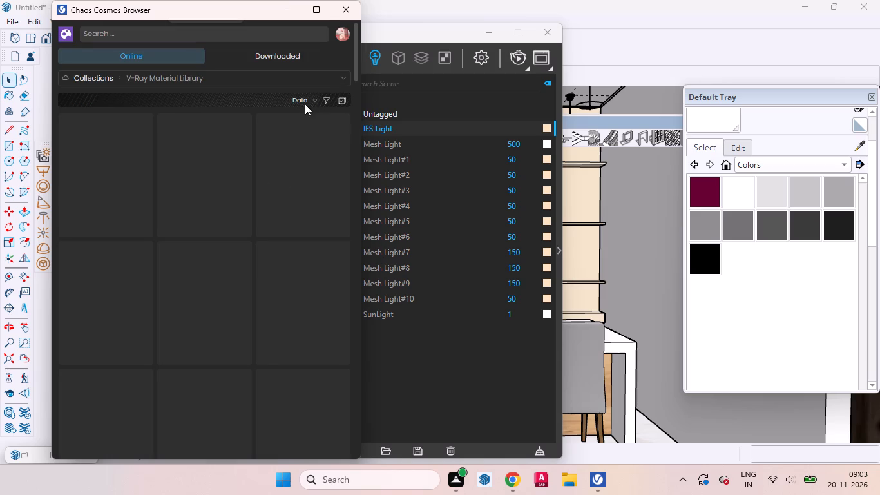
{"action": "left_click", "coordinate": [338, 77]}
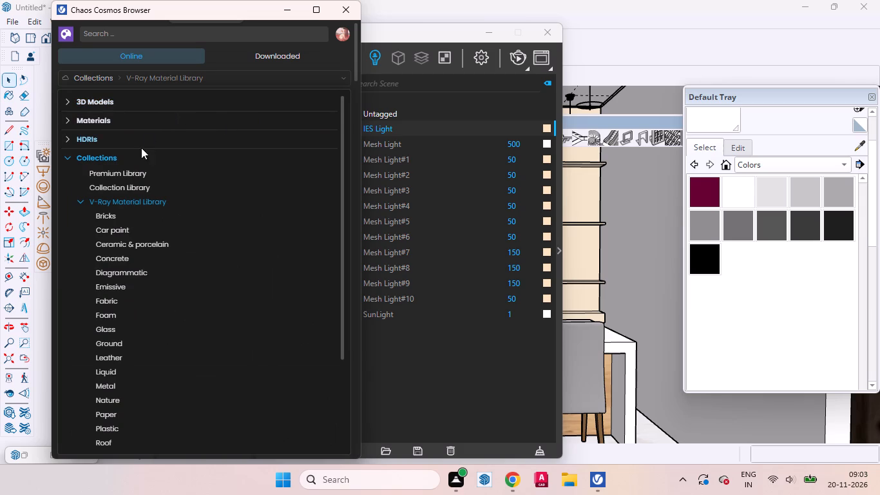
{"action": "left_click", "coordinate": [138, 101]}
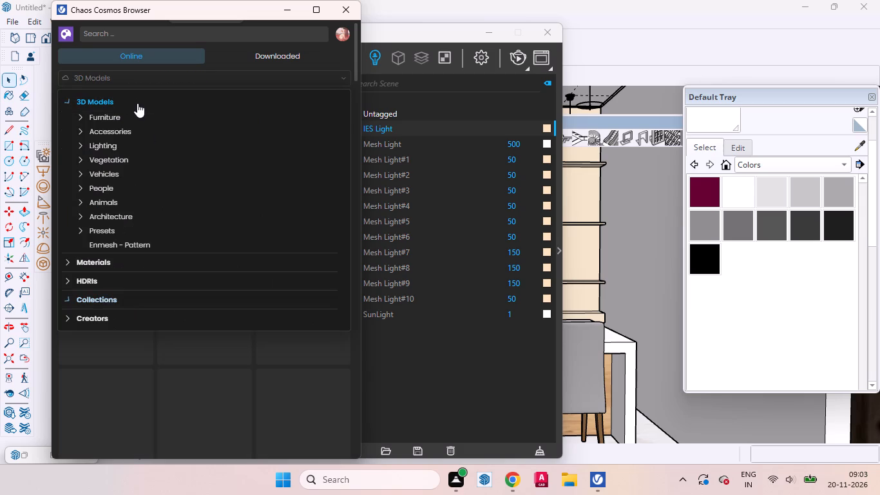
{"action": "left_click", "coordinate": [124, 128]}
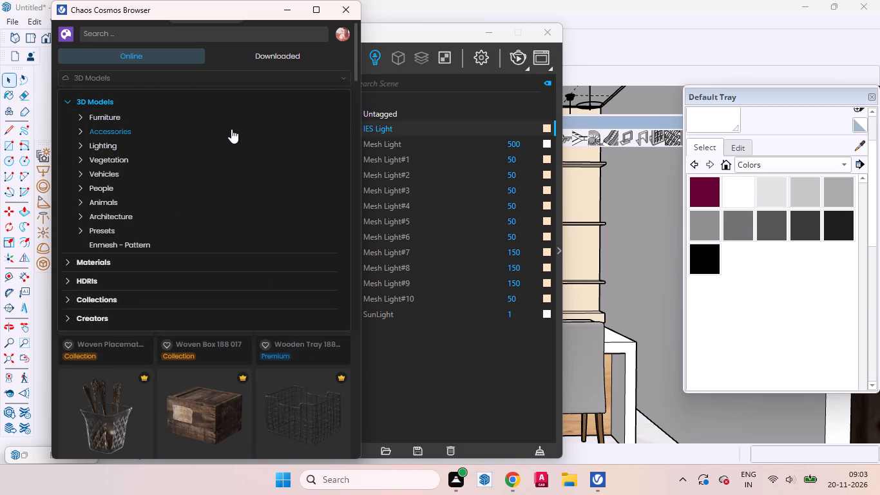
{"action": "left_click", "coordinate": [121, 177]}
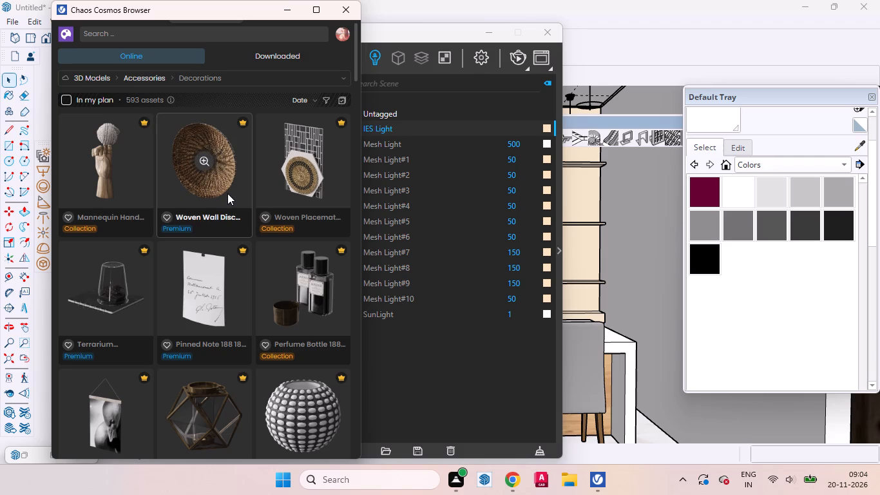
{"action": "left_click", "coordinate": [280, 59]}
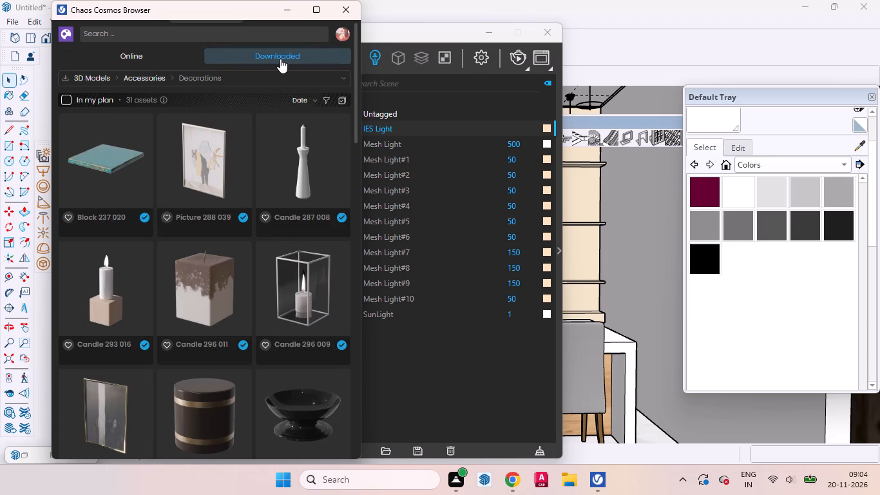
Import the Telephone 194 013 model from the downloaded decorations and clear the V-Ray Asset Editor out of the way.
{"action": "scroll", "coordinate": [276, 184], "scroll_direction": "down", "scroll_amount": 2}
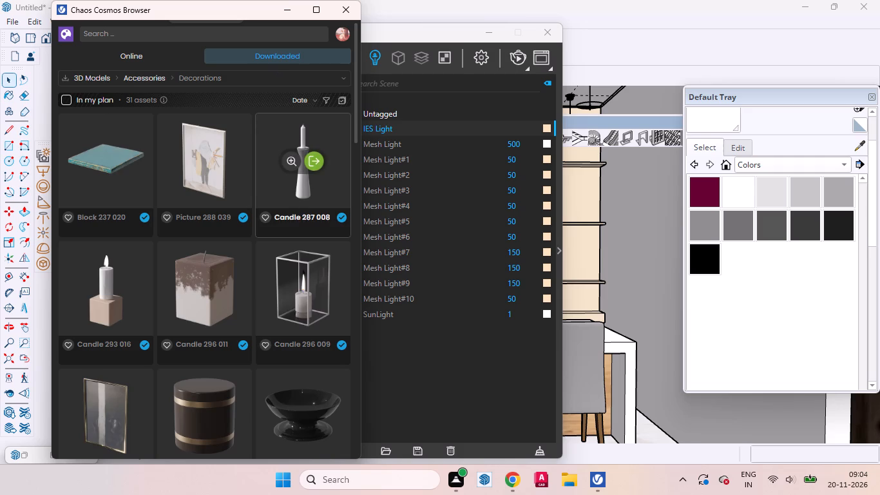
{"action": "scroll", "coordinate": [255, 169], "scroll_direction": "down", "scroll_amount": 1}
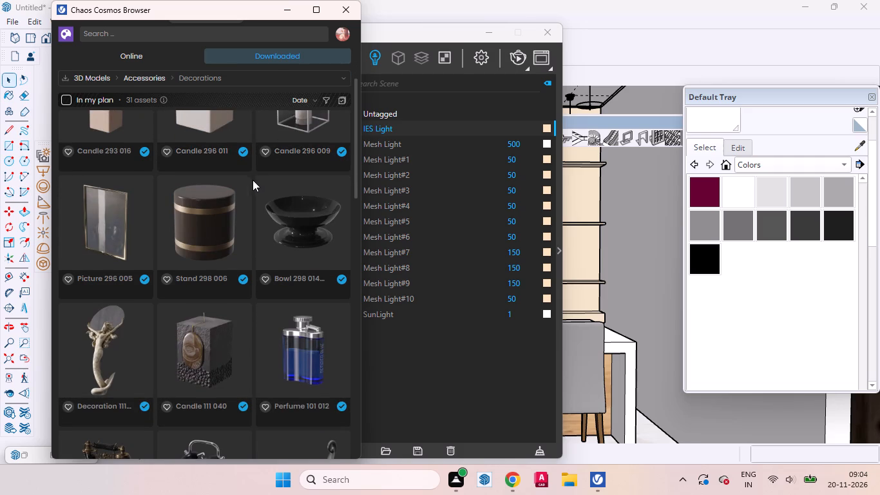
{"action": "scroll", "coordinate": [238, 229], "scroll_direction": "down", "scroll_amount": 4}
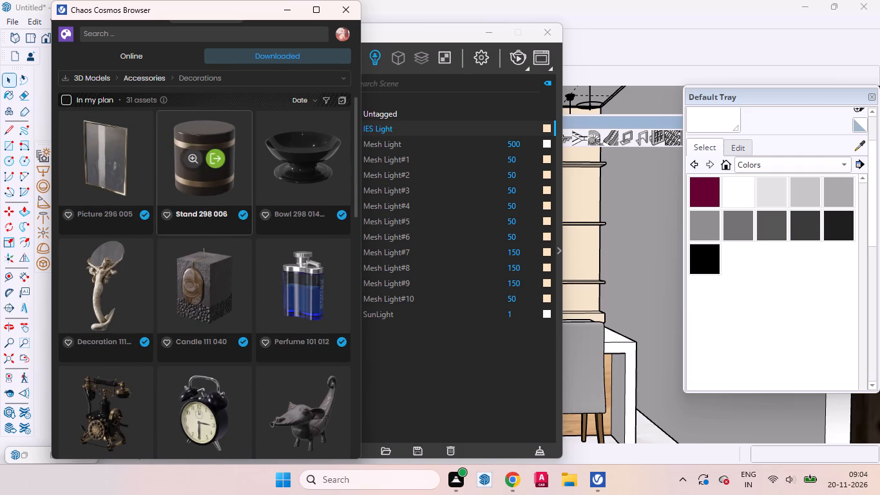
{"action": "scroll", "coordinate": [224, 250], "scroll_direction": "down", "scroll_amount": 2}
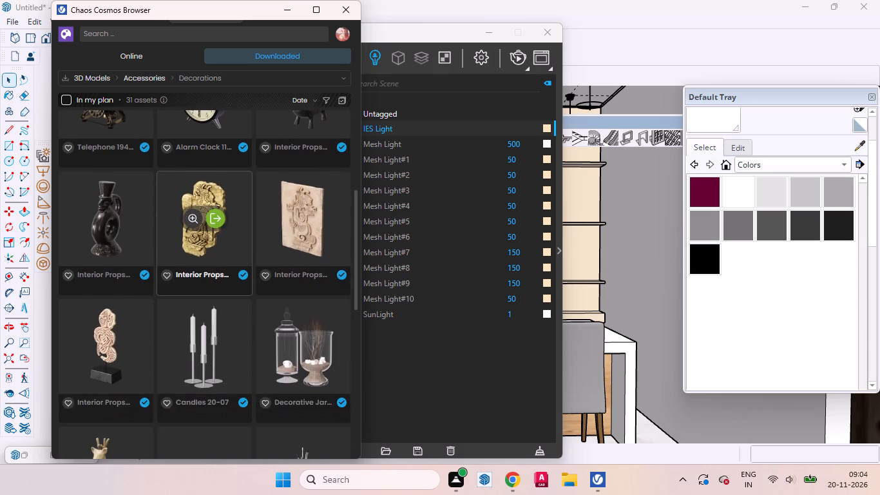
{"action": "scroll", "coordinate": [177, 238], "scroll_direction": "up", "scroll_amount": 1}
{"action": "left_click", "coordinate": [117, 153]}
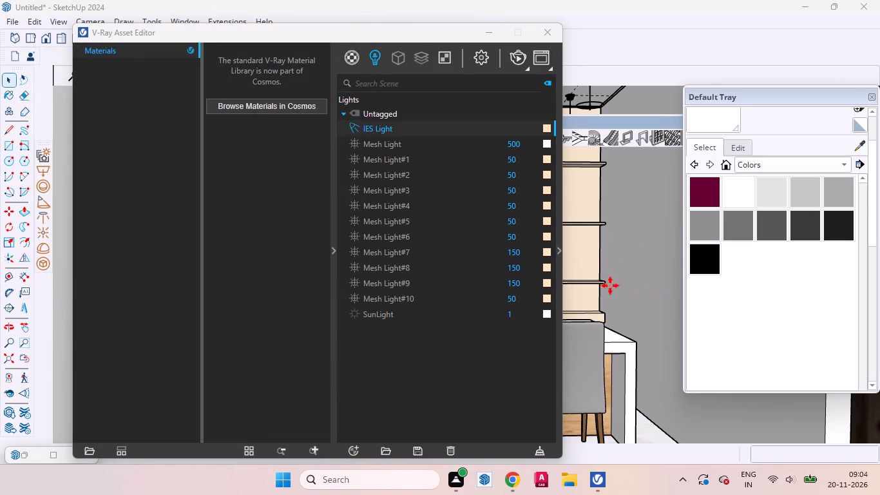
{"action": "left_click", "coordinate": [332, 252]}
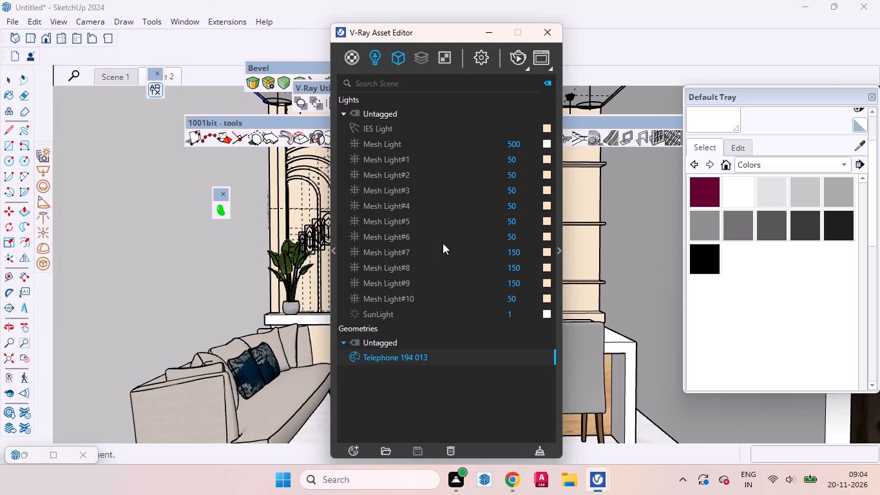
{"action": "left_click", "coordinate": [490, 30]}
Place the telephone on the uppermost shelf of the niche beside the MD sign's fluted panel, and end placement.
{"action": "scroll", "coordinate": [581, 240], "scroll_direction": "up", "scroll_amount": 1}
{"action": "scroll", "coordinate": [535, 433], "scroll_direction": "down", "scroll_amount": 3}
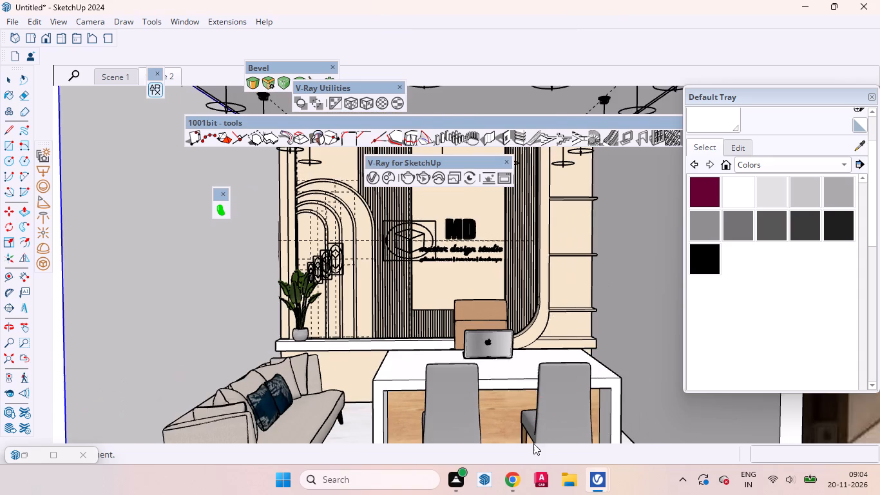
{"action": "scroll", "coordinate": [594, 182], "scroll_direction": "up", "scroll_amount": 13}
{"action": "middle_click_drag", "start_coordinate": [525, 222], "coordinate": [526, 224]}
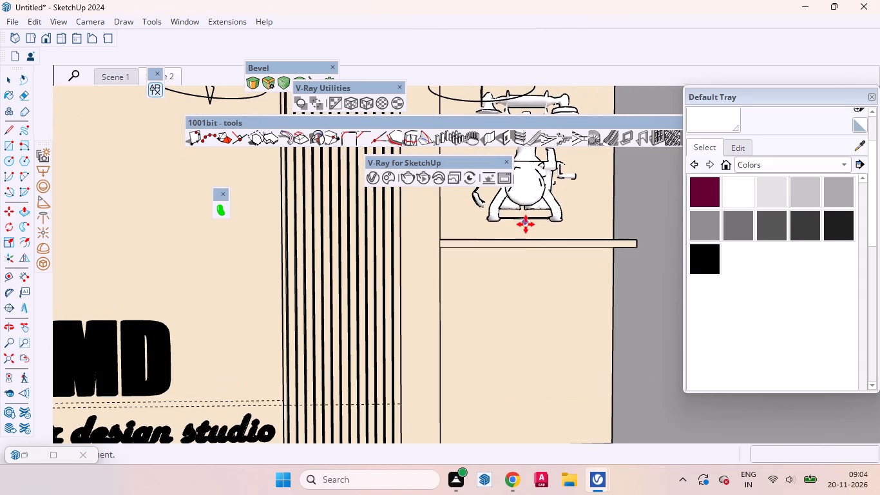
{"action": "middle_click_drag", "start_coordinate": [526, 224], "coordinate": [459, 399]}
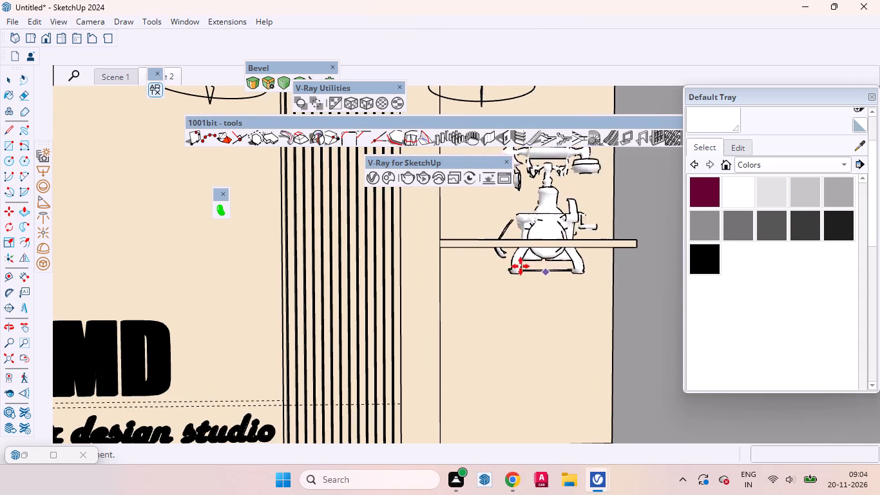
{"action": "middle_click_drag", "start_coordinate": [529, 224], "coordinate": [404, 347]}
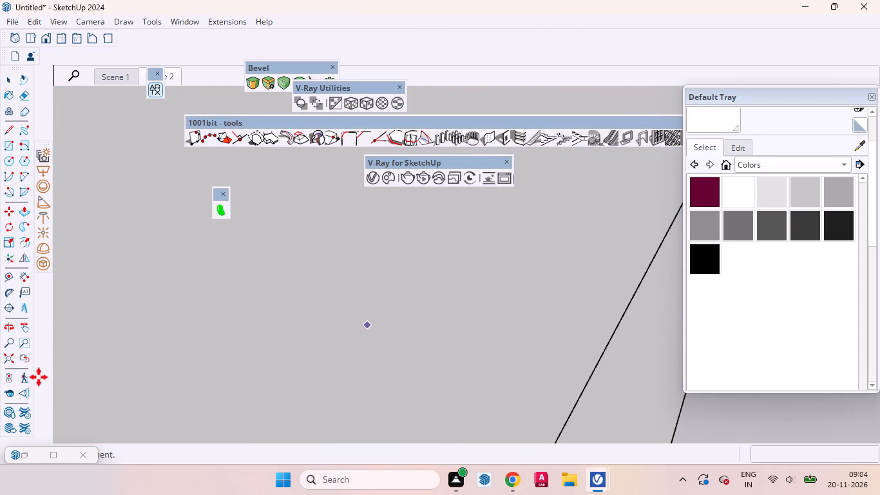
{"action": "left_click", "coordinate": [22, 359]}
{"action": "scroll", "coordinate": [537, 238], "scroll_direction": "up", "scroll_amount": 2}
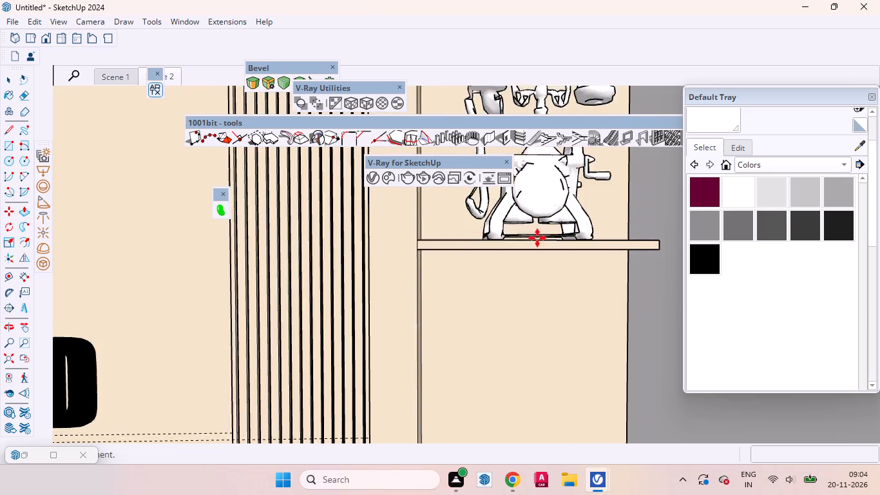
{"action": "scroll", "coordinate": [537, 238], "scroll_direction": "up", "scroll_amount": 5}
{"action": "middle_click_drag", "start_coordinate": [525, 247], "coordinate": [490, 307]}
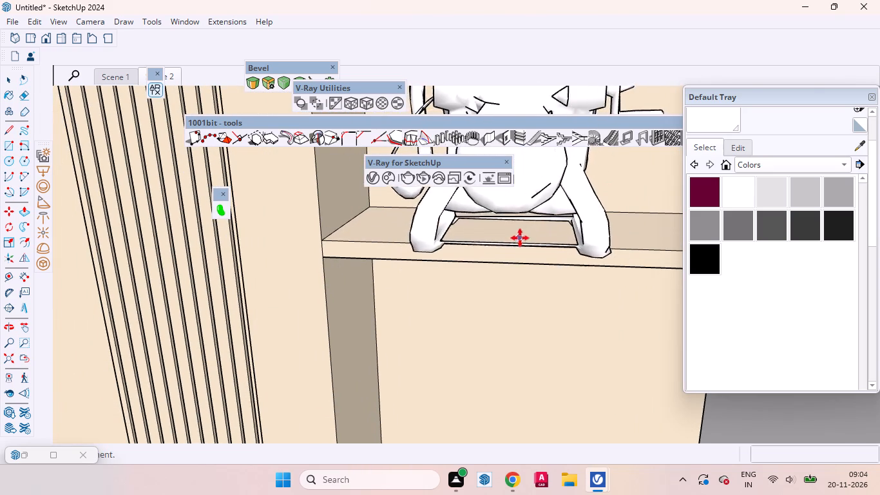
{"action": "left_click", "coordinate": [528, 226]}
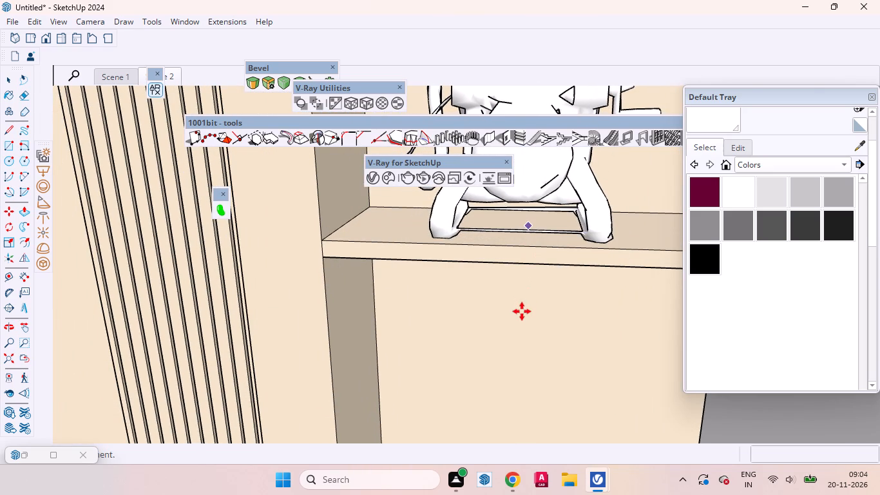
{"action": "key", "text": "space"}
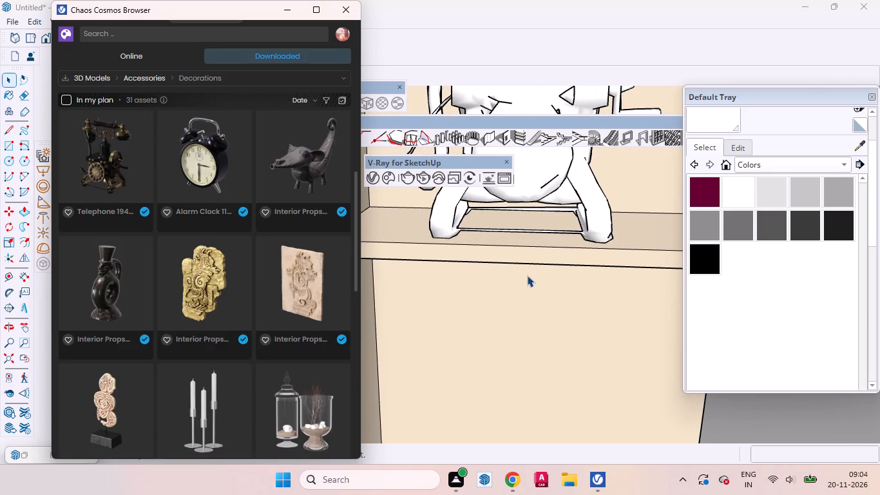
Examine how the telephone sits on the uppermost shelf from close up and from farther away.
{"action": "scroll", "coordinate": [566, 296], "scroll_direction": "down", "scroll_amount": 9}
{"action": "middle_click_drag", "start_coordinate": [526, 306], "coordinate": [514, 246]}
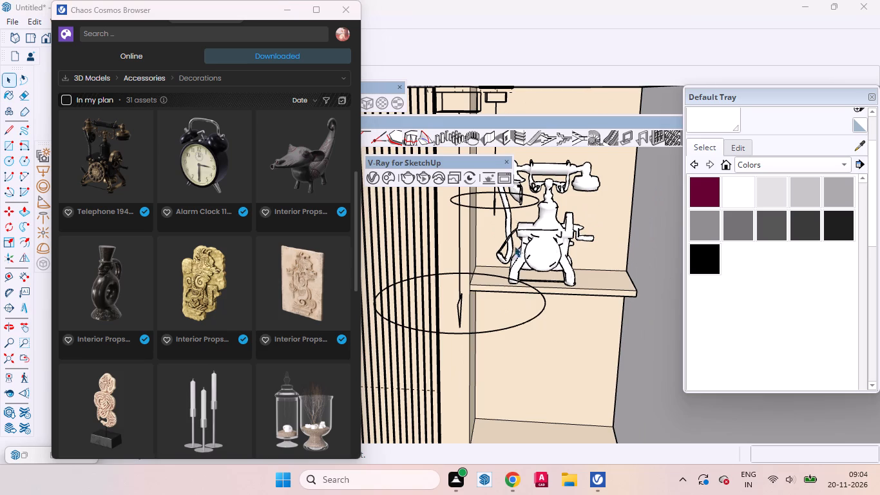
{"action": "middle_click_drag", "start_coordinate": [514, 246], "coordinate": [482, 188]}
{"action": "left_click", "coordinate": [28, 360]}
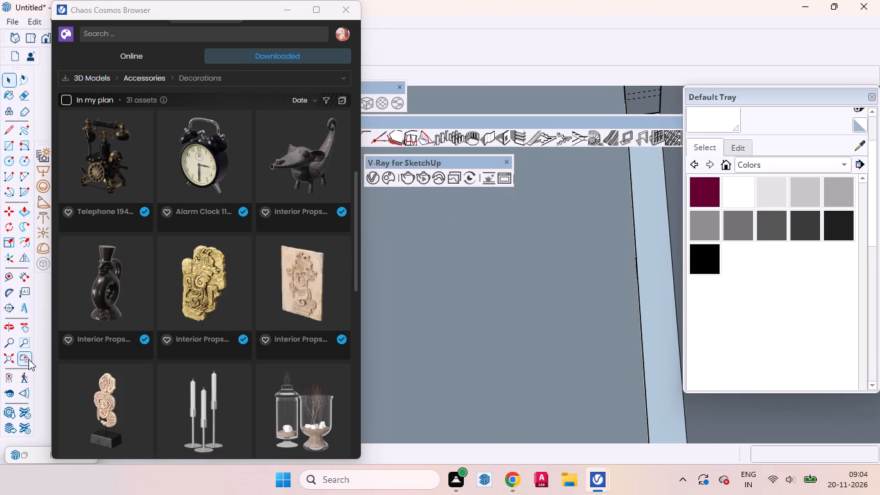
{"action": "scroll", "coordinate": [564, 231], "scroll_direction": "up", "scroll_amount": 8}
{"action": "middle_click_drag", "start_coordinate": [560, 289], "coordinate": [490, 334]}
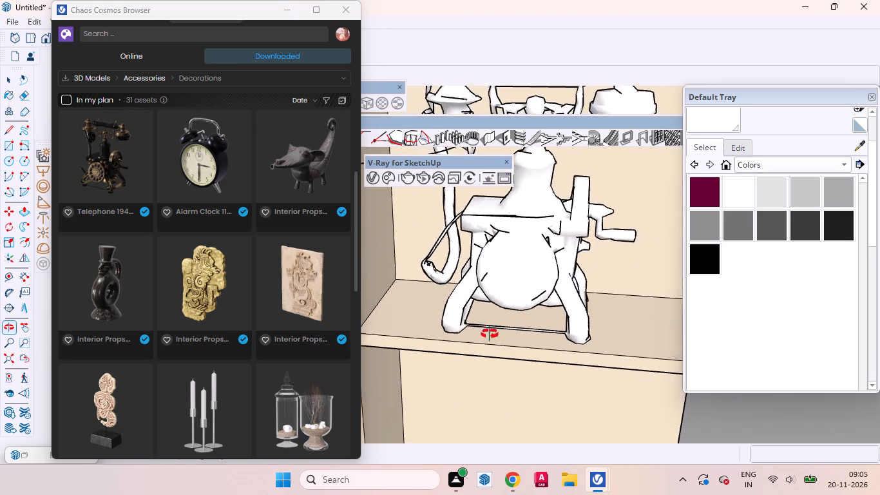
{"action": "middle_click_drag", "start_coordinate": [490, 334], "coordinate": [513, 348]}
{"action": "scroll", "coordinate": [519, 266], "scroll_direction": "up", "scroll_amount": 6}
{"action": "left_click", "coordinate": [521, 277]}
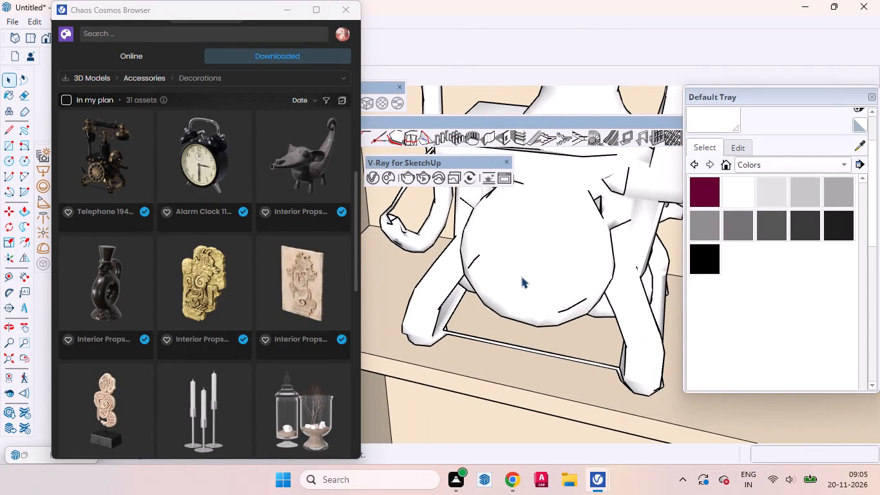
{"action": "scroll", "coordinate": [531, 291], "scroll_direction": "down", "scroll_amount": 4}
{"action": "middle_click_drag", "start_coordinate": [528, 287], "coordinate": [590, 231]}
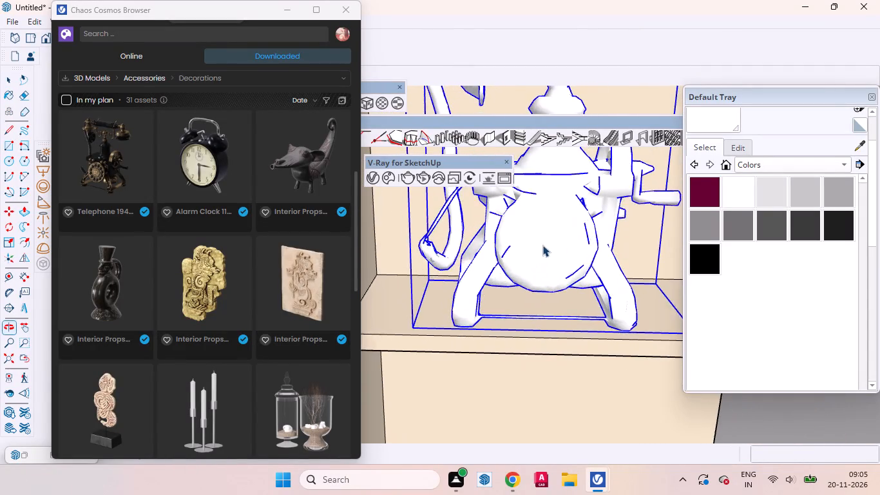
{"action": "scroll", "coordinate": [538, 244], "scroll_direction": "down", "scroll_amount": 10}
{"action": "middle_click_drag", "start_coordinate": [510, 276], "coordinate": [513, 220]}
{"action": "scroll", "coordinate": [572, 262], "scroll_direction": "down", "scroll_amount": 3}
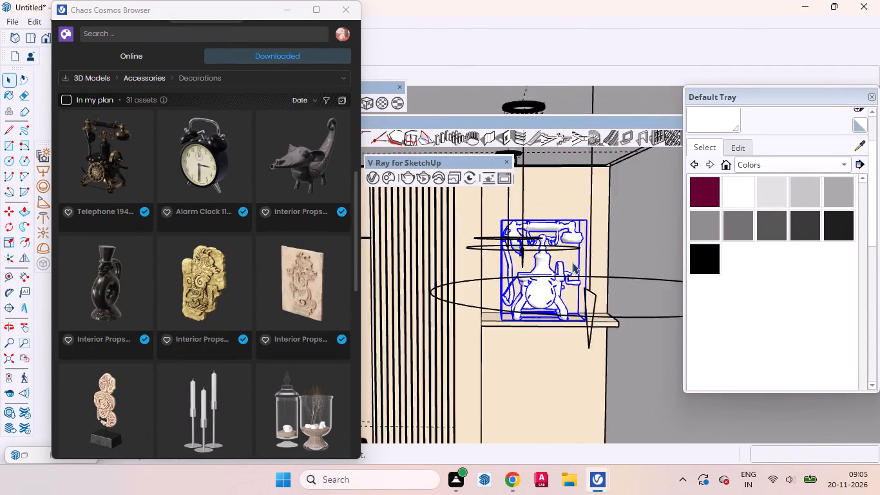
{"action": "scroll", "coordinate": [572, 262], "scroll_direction": "down", "scroll_amount": 7}
Import the decorative deer with branching antlers from the downloaded decorations and place one on the shelf below the telephone.
{"action": "scroll", "coordinate": [146, 284], "scroll_direction": "down", "scroll_amount": 1}
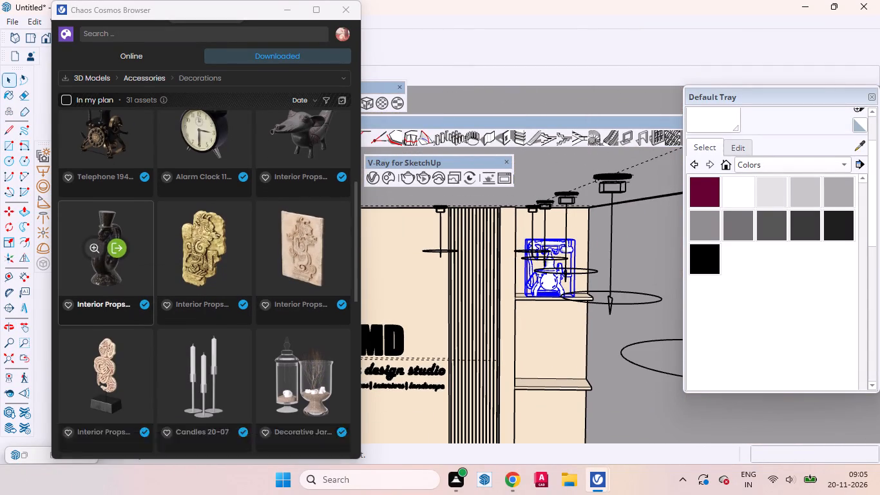
{"action": "scroll", "coordinate": [157, 283], "scroll_direction": "down", "scroll_amount": 5}
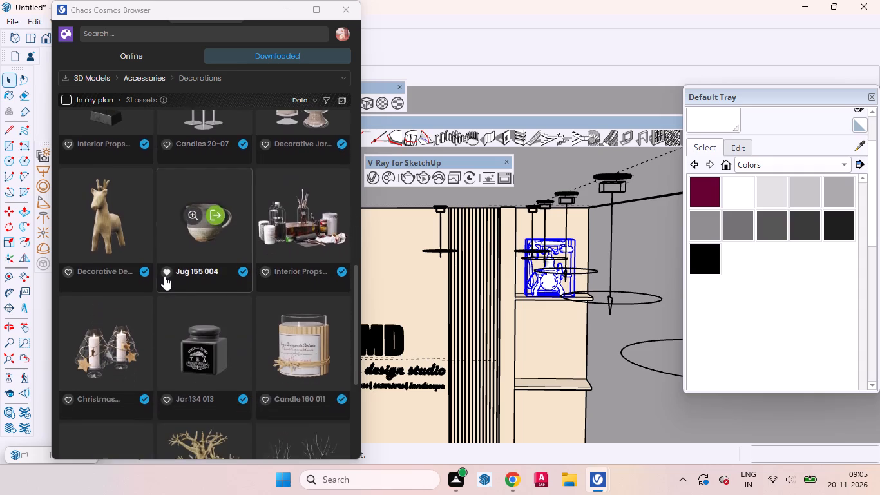
{"action": "scroll", "coordinate": [164, 276], "scroll_direction": "down", "scroll_amount": 2}
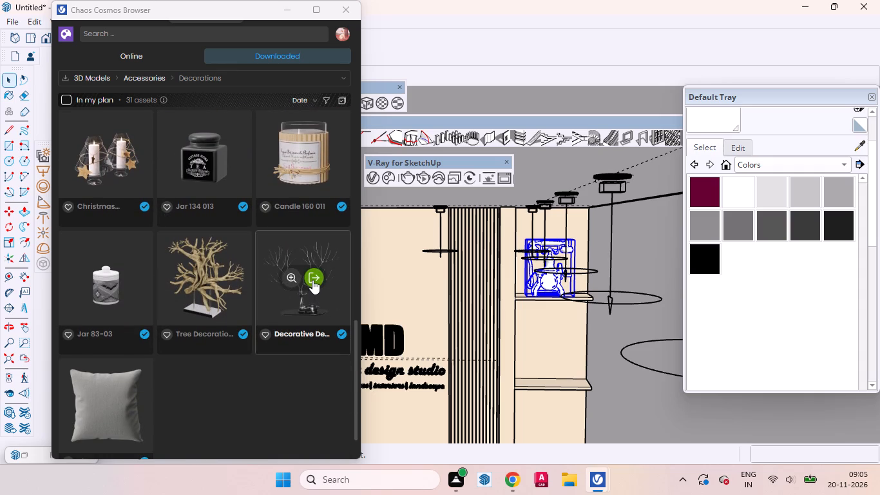
{"action": "left_click", "coordinate": [312, 280]}
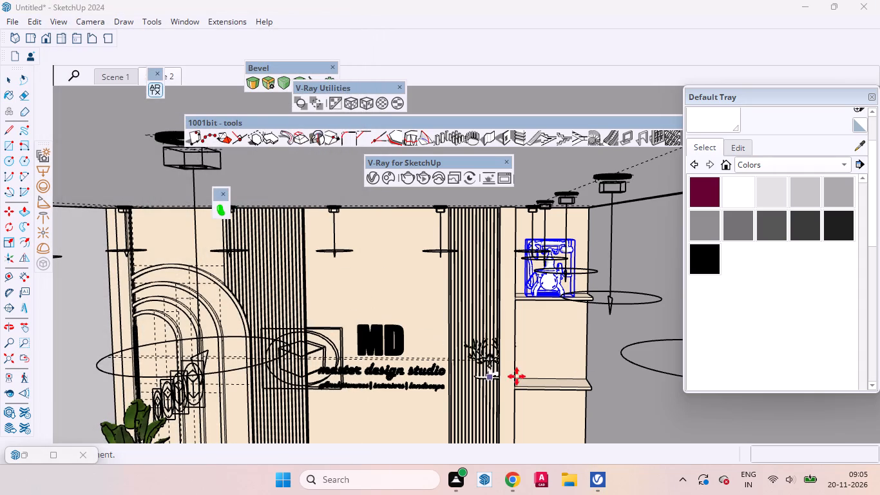
{"action": "scroll", "coordinate": [552, 367], "scroll_direction": "up", "scroll_amount": 10}
{"action": "middle_click_drag", "start_coordinate": [550, 395], "coordinate": [543, 403]}
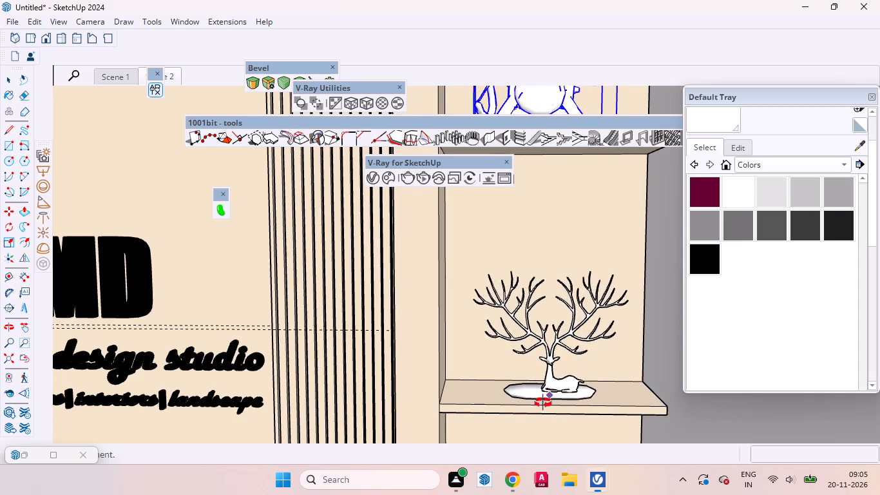
{"action": "middle_click_drag", "start_coordinate": [543, 403], "coordinate": [531, 448]}
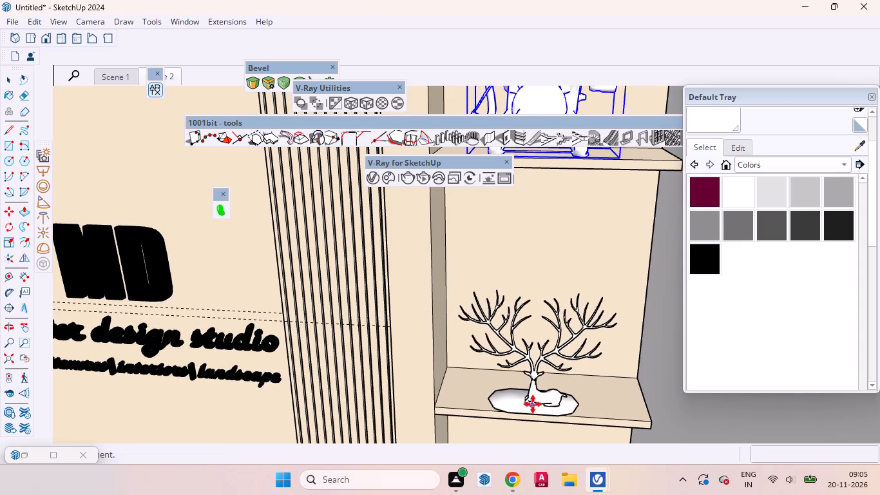
{"action": "left_click", "coordinate": [533, 395]}
{"action": "key", "text": "space"}
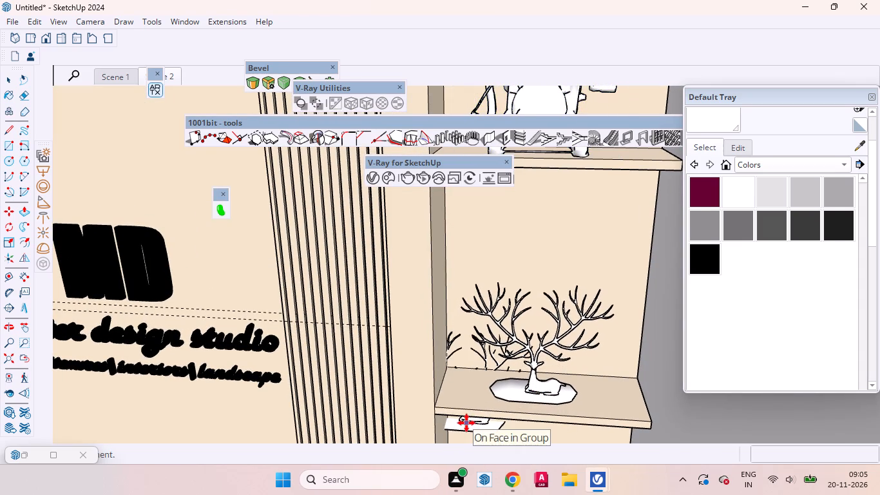
Import the twin-bell Alarm Clock model from the downloaded Cosmos decorations.
{"action": "scroll", "coordinate": [245, 266], "scroll_direction": "down", "scroll_amount": 2}
{"action": "scroll", "coordinate": [228, 275], "scroll_direction": "up", "scroll_amount": 9}
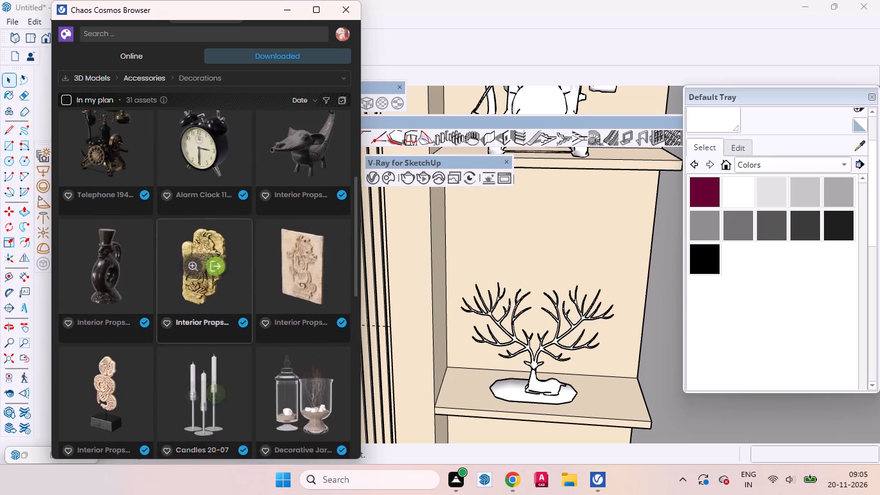
{"action": "scroll", "coordinate": [228, 275], "scroll_direction": "up", "scroll_amount": 2}
{"action": "scroll", "coordinate": [228, 275], "scroll_direction": "down", "scroll_amount": 2}
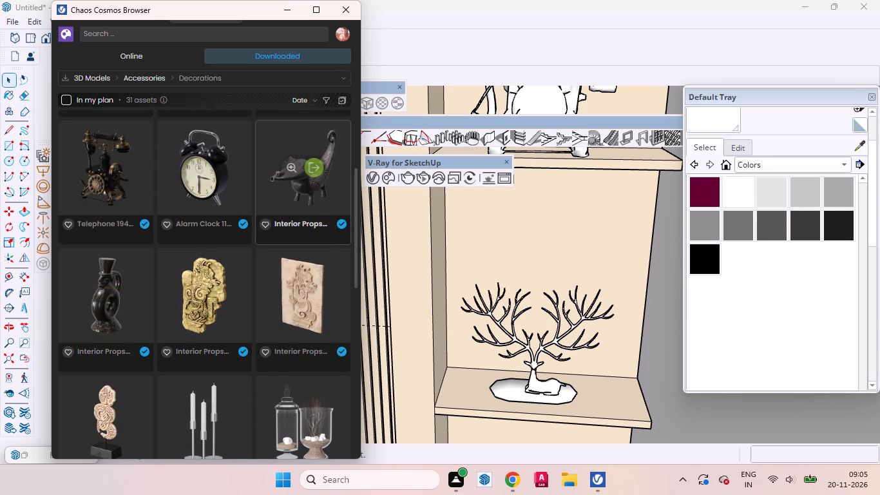
{"action": "scroll", "coordinate": [218, 206], "scroll_direction": "up", "scroll_amount": 1}
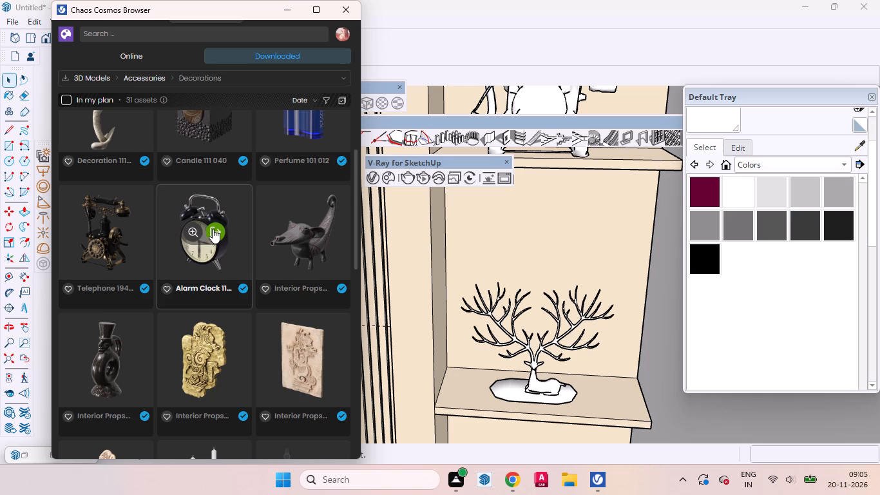
{"action": "left_click", "coordinate": [213, 229]}
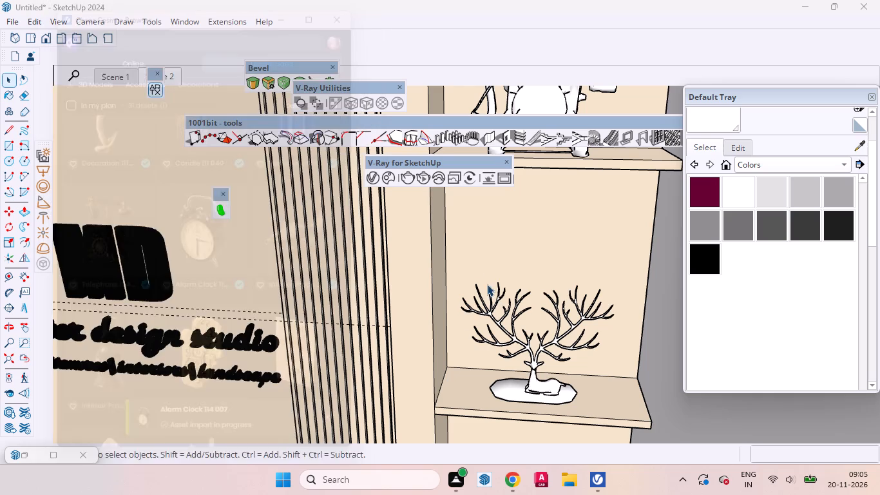
Place the alarm clock near the outer end of the niche shelf below the deer, and end placement.
{"action": "scroll", "coordinate": [487, 304], "scroll_direction": "down", "scroll_amount": 10}
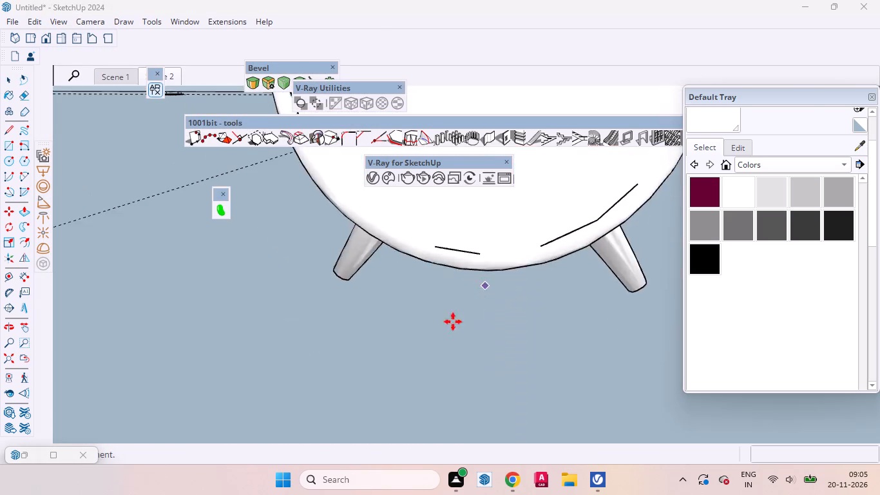
{"action": "left_click", "coordinate": [26, 360]}
{"action": "middle_click_drag", "start_coordinate": [533, 373], "coordinate": [547, 337]}
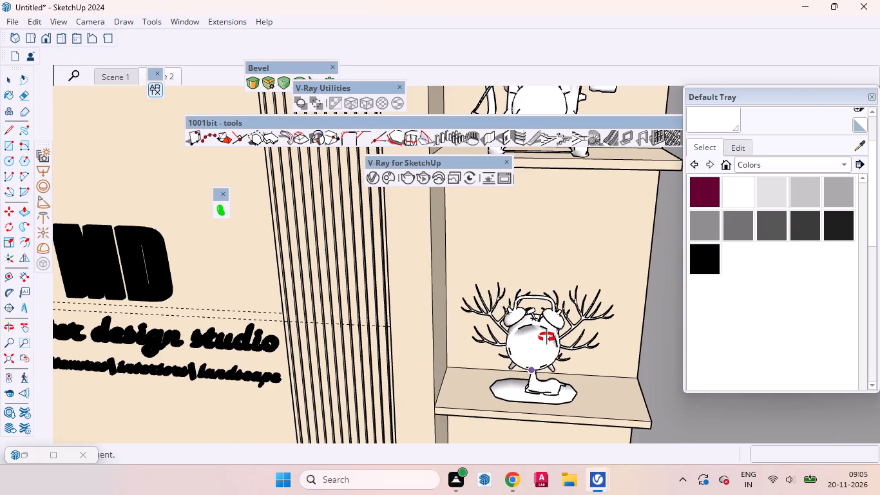
{"action": "middle_click_drag", "start_coordinate": [547, 337], "coordinate": [551, 311]}
{"action": "scroll", "coordinate": [548, 313], "scroll_direction": "down", "scroll_amount": 8}
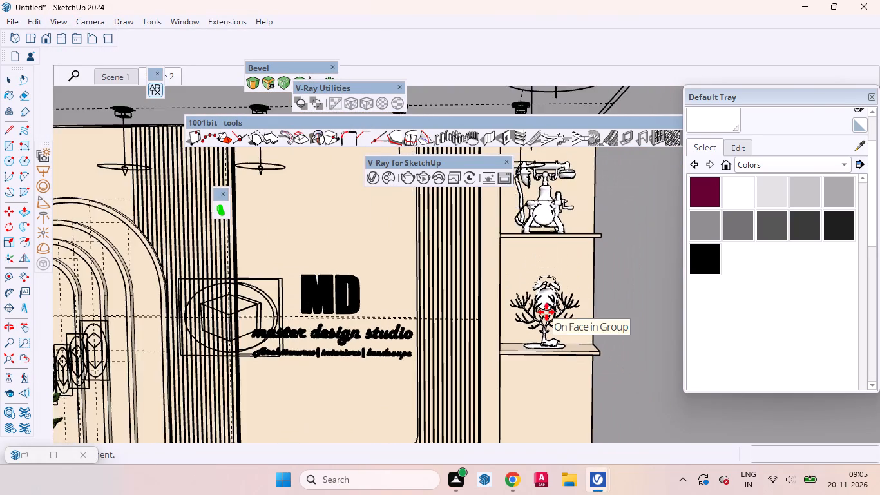
{"action": "scroll", "coordinate": [546, 312], "scroll_direction": "down", "scroll_amount": 5}
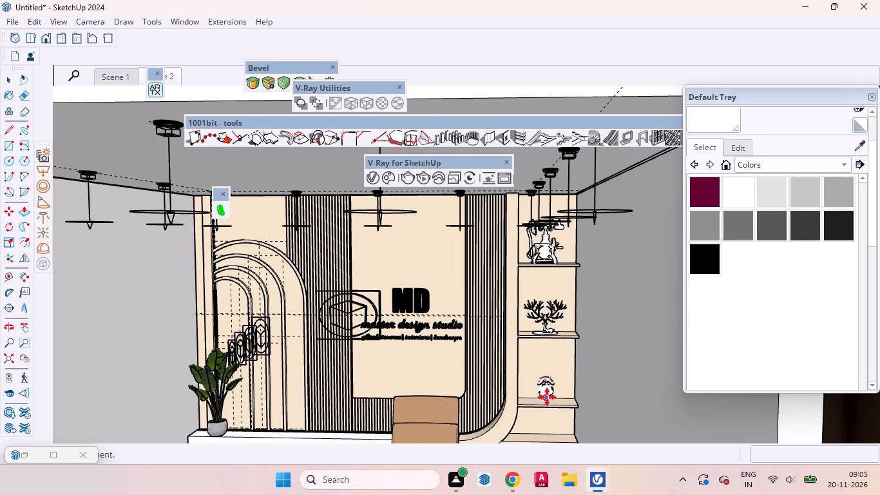
{"action": "scroll", "coordinate": [546, 405], "scroll_direction": "up", "scroll_amount": 5}
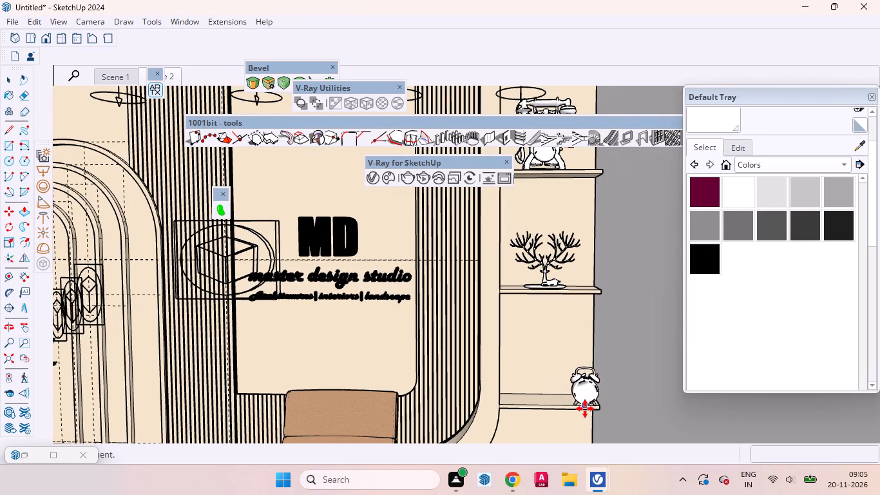
{"action": "scroll", "coordinate": [585, 407], "scroll_direction": "up", "scroll_amount": 9}
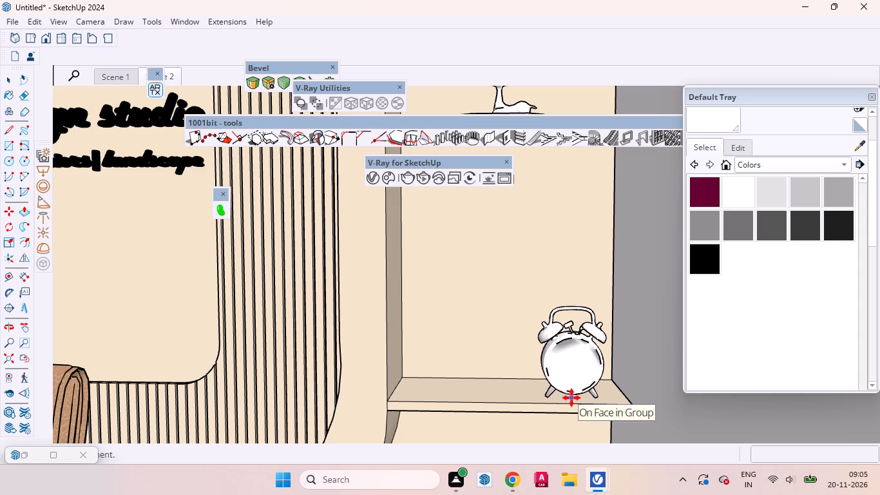
{"action": "left_click", "coordinate": [571, 398]}
{"action": "key", "text": "space"}
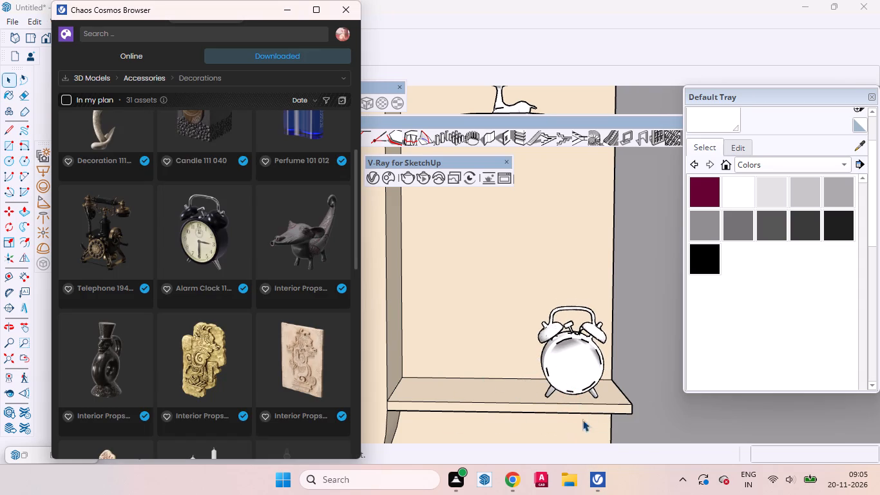
Move the alarm clock about 1 3/8" along the green axis, farther back on its shelf.
{"action": "scroll", "coordinate": [567, 381], "scroll_direction": "up", "scroll_amount": 7}
{"action": "middle_click_drag", "start_coordinate": [564, 382], "coordinate": [640, 487]}
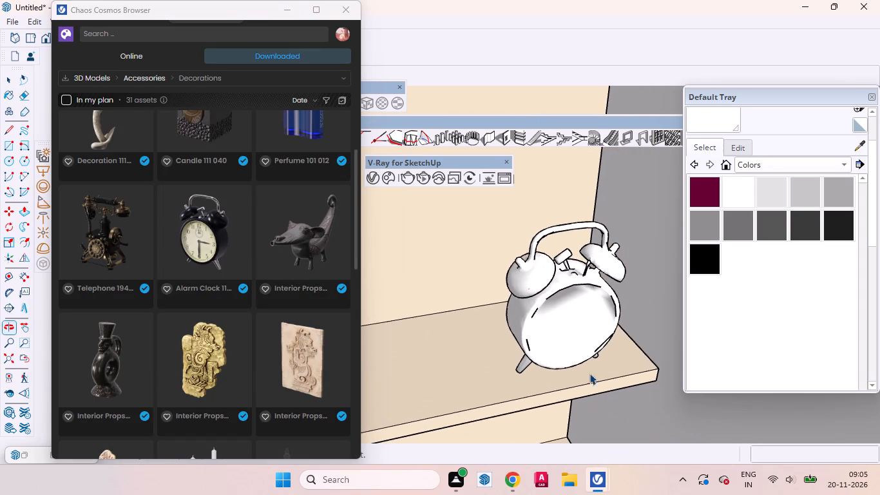
{"action": "left_click", "coordinate": [527, 320]}
{"action": "scroll", "coordinate": [545, 353], "scroll_direction": "up", "scroll_amount": 2}
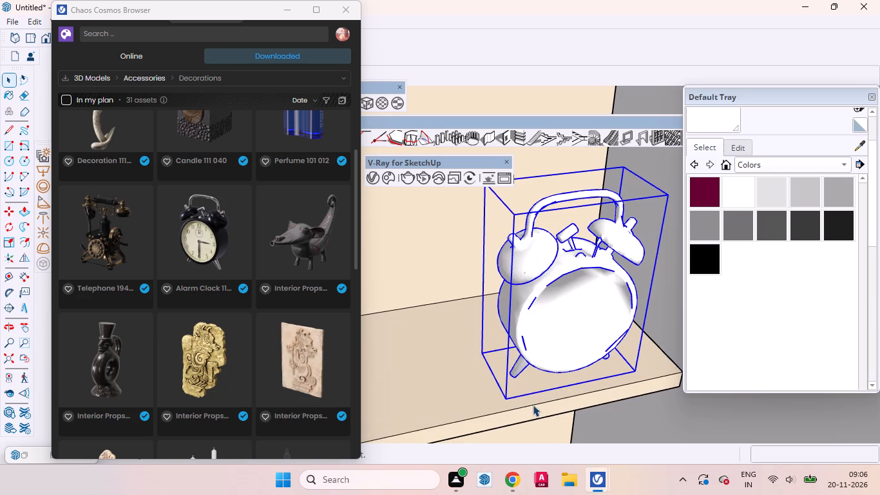
{"action": "left_click_drag", "start_coordinate": [531, 405], "coordinate": [503, 406]}
{"action": "key", "text": "m"}
{"action": "left_click", "coordinate": [502, 399]}
{"action": "left_click", "coordinate": [492, 378]}
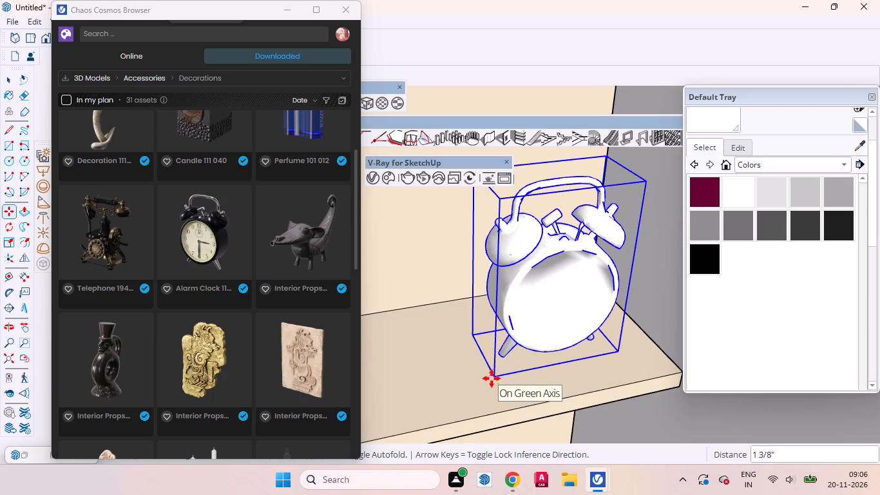
{"action": "key", "text": "space"}
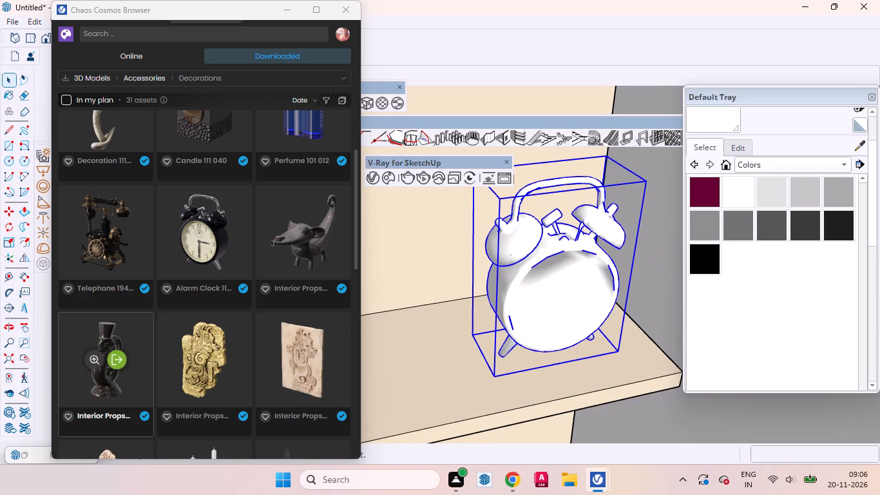
Import the Interior Props 221 030 figure jug, place one beside the alarm clock, and clear the asset browser out of the way.
{"action": "scroll", "coordinate": [109, 330], "scroll_direction": "down", "scroll_amount": 1}
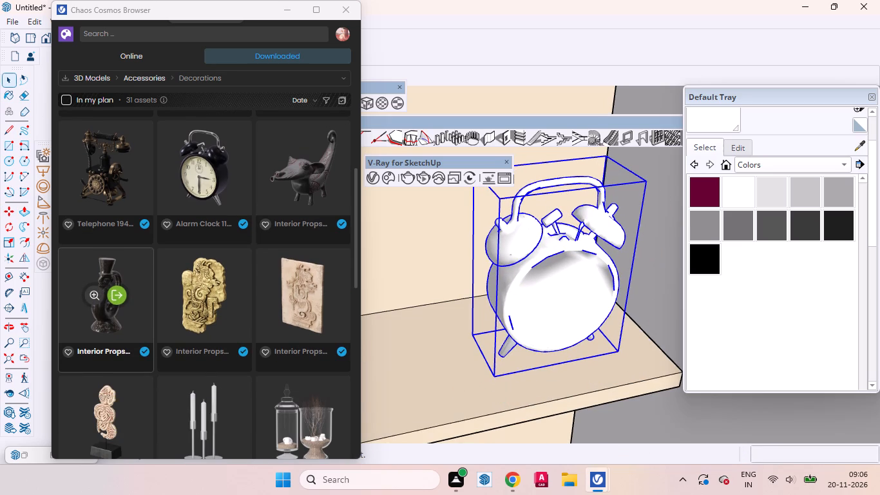
{"action": "left_click", "coordinate": [119, 298]}
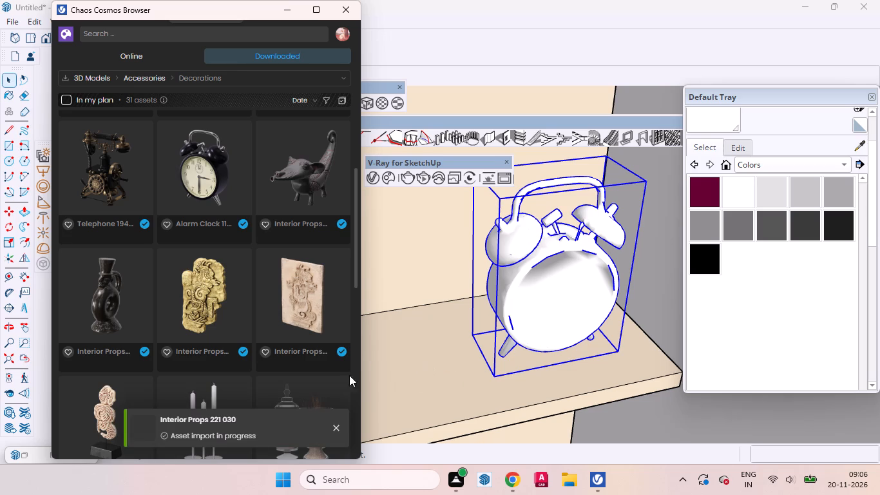
{"action": "scroll", "coordinate": [330, 380], "scroll_direction": "down", "scroll_amount": 3}
{"action": "middle_click_drag", "start_coordinate": [343, 375], "coordinate": [309, 378]}
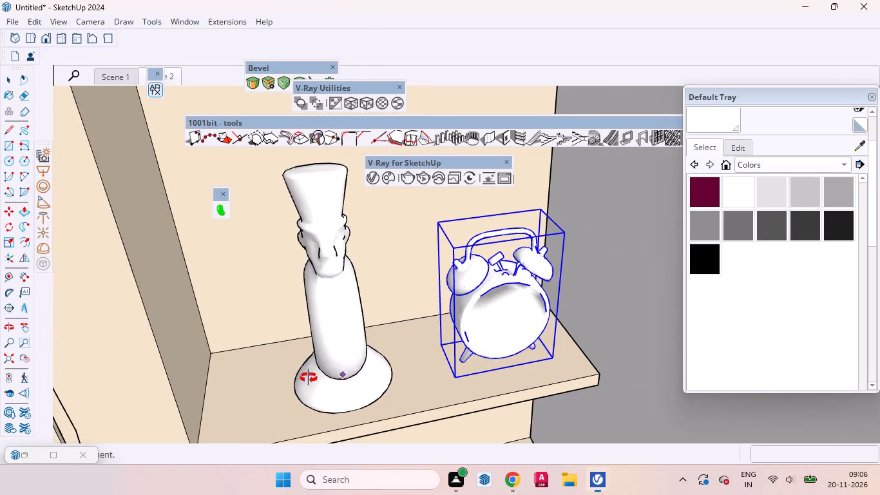
{"action": "middle_click_drag", "start_coordinate": [309, 378], "coordinate": [241, 371]}
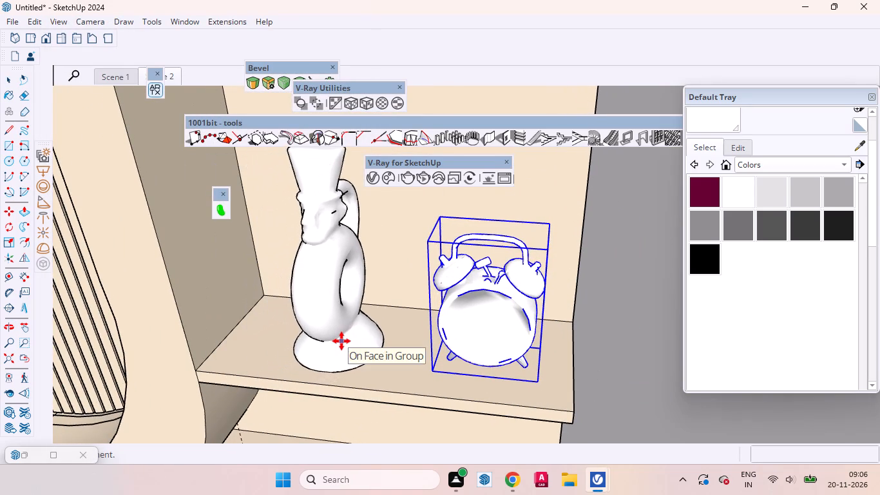
{"action": "left_click", "coordinate": [341, 341]}
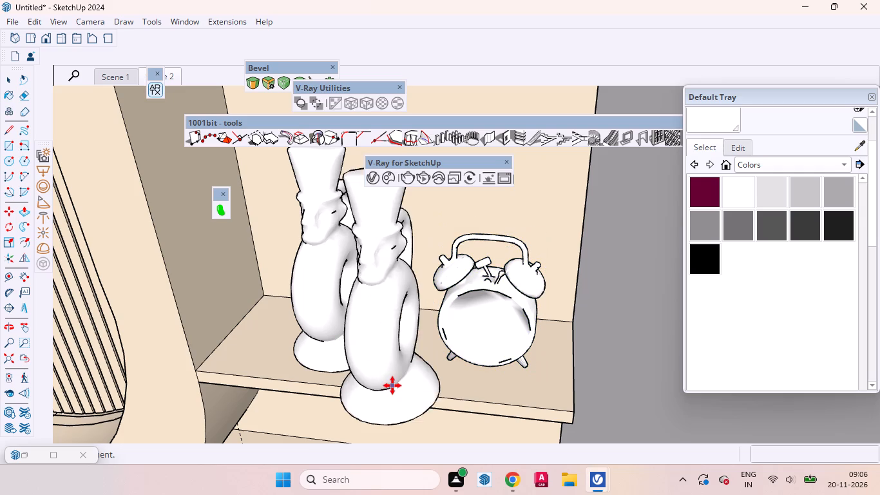
{"action": "key", "text": "space"}
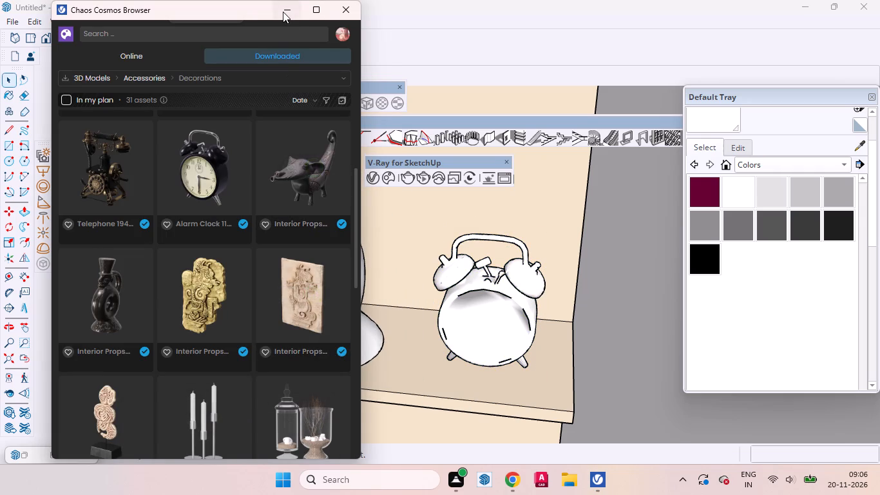
{"action": "left_click", "coordinate": [283, 12]}
Rotate the figure jug about 11 degrees on the shelf surface around a point beside its base.
{"action": "left_click", "coordinate": [311, 312]}
{"action": "scroll", "coordinate": [359, 278], "scroll_direction": "down", "scroll_amount": 2}
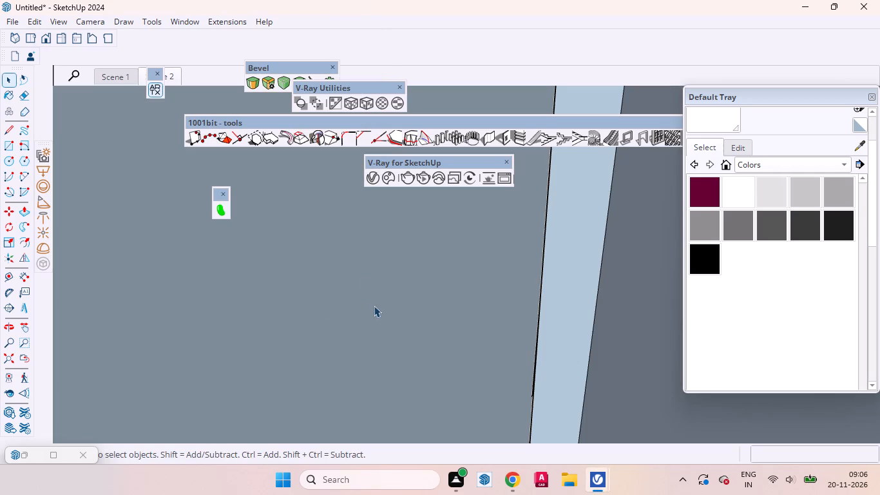
{"action": "left_click", "coordinate": [26, 354]}
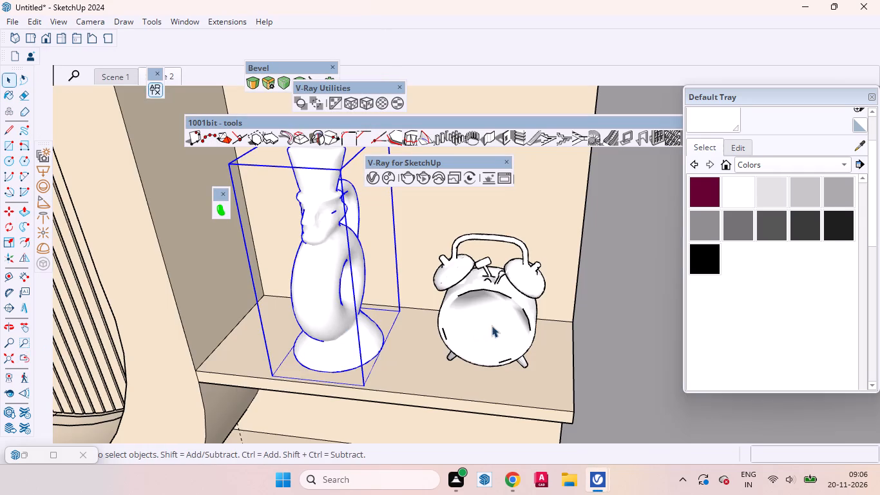
{"action": "scroll", "coordinate": [358, 357], "scroll_direction": "up", "scroll_amount": 2}
{"action": "key", "text": "q"}
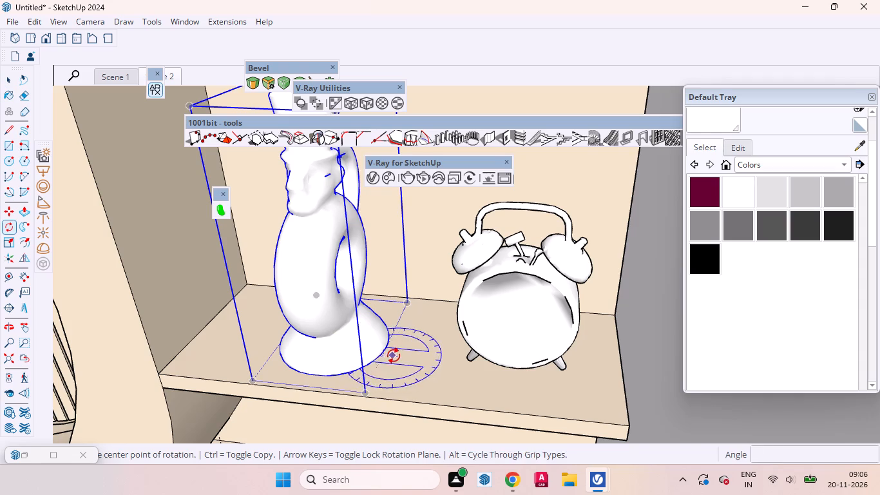
{"action": "left_click", "coordinate": [385, 373]}
{"action": "left_click", "coordinate": [407, 333]}
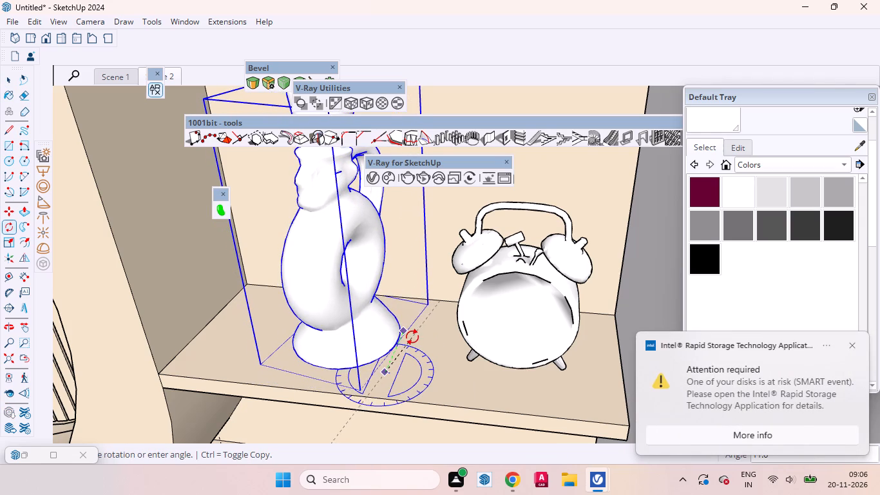
{"action": "left_click", "coordinate": [412, 337]}
{"action": "key", "text": "space"}
Move the figure jug about 9/16" toward the back of the shelf.
{"action": "middle_click_drag", "start_coordinate": [403, 365], "coordinate": [448, 342]}
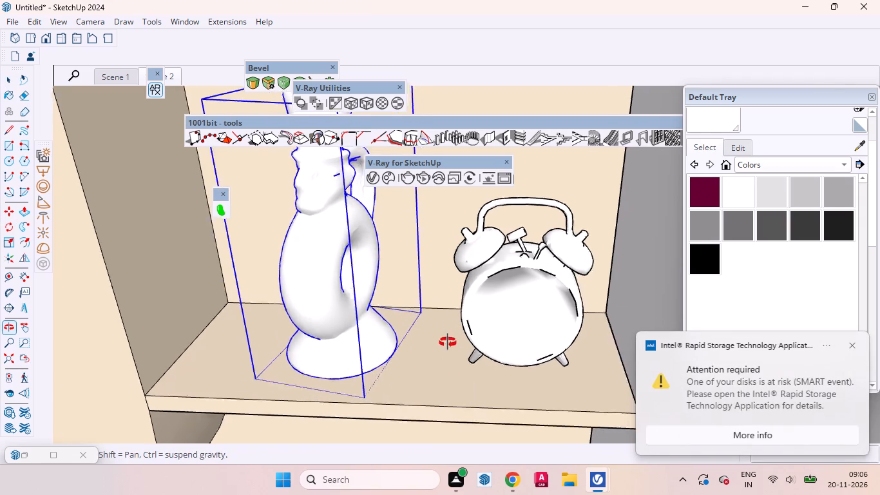
{"action": "middle_click_drag", "start_coordinate": [448, 342], "coordinate": [472, 327]}
{"action": "scroll", "coordinate": [433, 324], "scroll_direction": "down", "scroll_amount": 9}
{"action": "scroll", "coordinate": [405, 333], "scroll_direction": "up", "scroll_amount": 3}
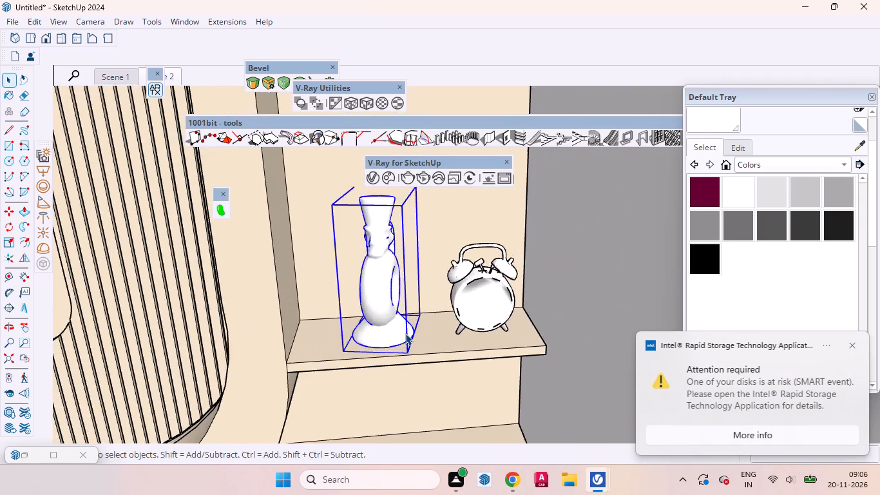
{"action": "scroll", "coordinate": [405, 333], "scroll_direction": "up", "scroll_amount": 4}
{"action": "middle_click_drag", "start_coordinate": [403, 333], "coordinate": [378, 395]}
{"action": "scroll", "coordinate": [407, 336], "scroll_direction": "up", "scroll_amount": 6}
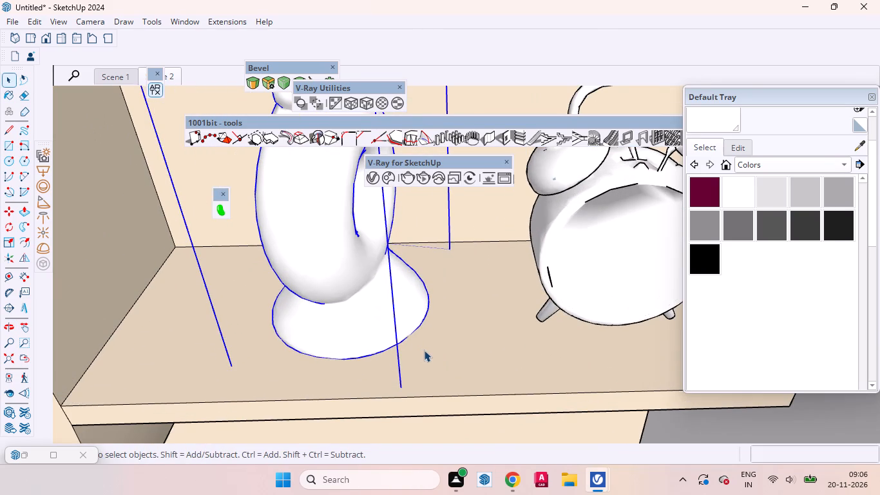
{"action": "key", "text": "m"}
{"action": "left_click", "coordinate": [426, 350]}
{"action": "left_click", "coordinate": [427, 337]}
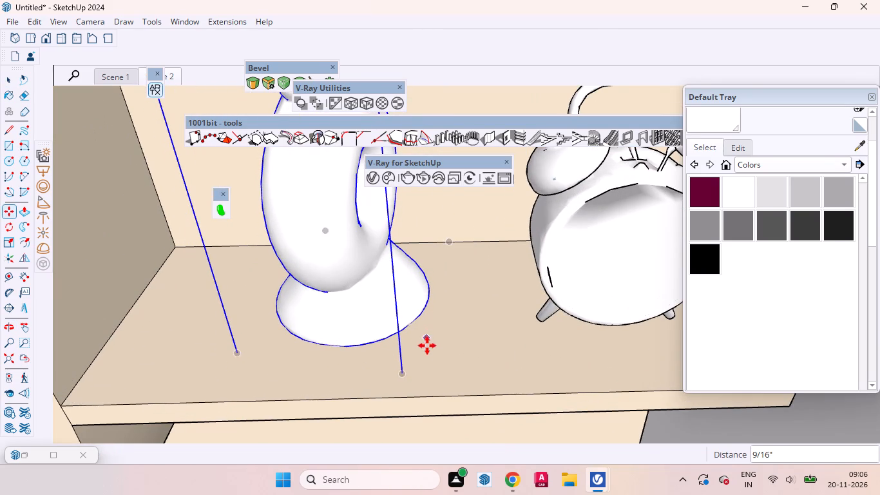
{"action": "key", "text": "space"}
Nudge the figure jug slightly back toward the shelf's front edge.
{"action": "scroll", "coordinate": [401, 356], "scroll_direction": "down", "scroll_amount": 12}
{"action": "middle_click_drag", "start_coordinate": [388, 325], "coordinate": [300, 287]}
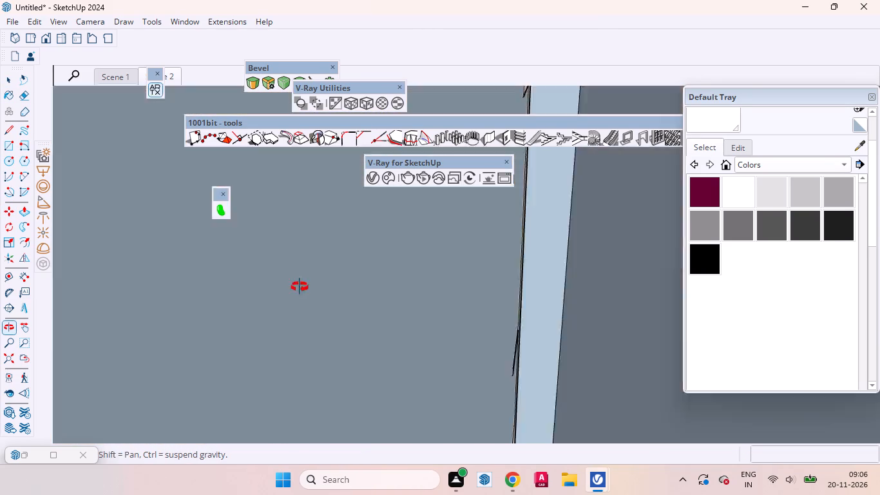
{"action": "middle_click_drag", "start_coordinate": [300, 287], "coordinate": [371, 313]}
{"action": "scroll", "coordinate": [392, 253], "scroll_direction": "up", "scroll_amount": 7}
{"action": "middle_click_drag", "start_coordinate": [396, 290], "coordinate": [363, 300]}
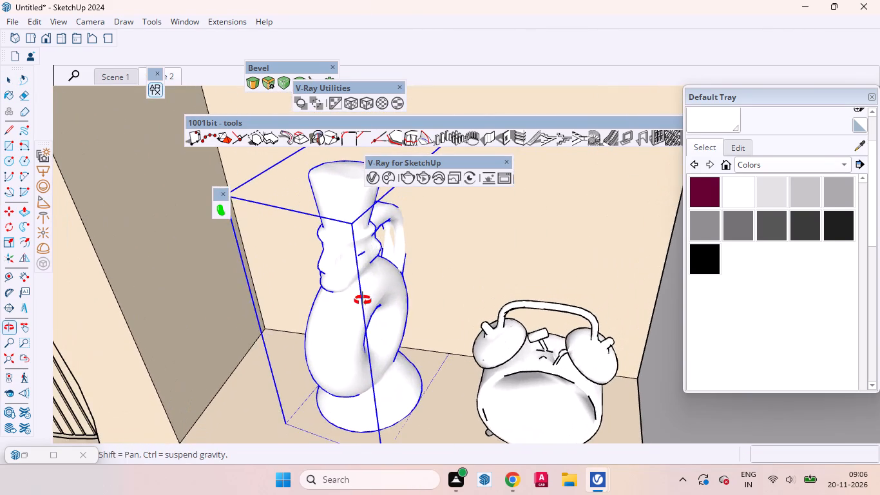
{"action": "middle_click_drag", "start_coordinate": [363, 300], "coordinate": [365, 302]}
{"action": "key", "text": "m"}
{"action": "left_click", "coordinate": [437, 376]}
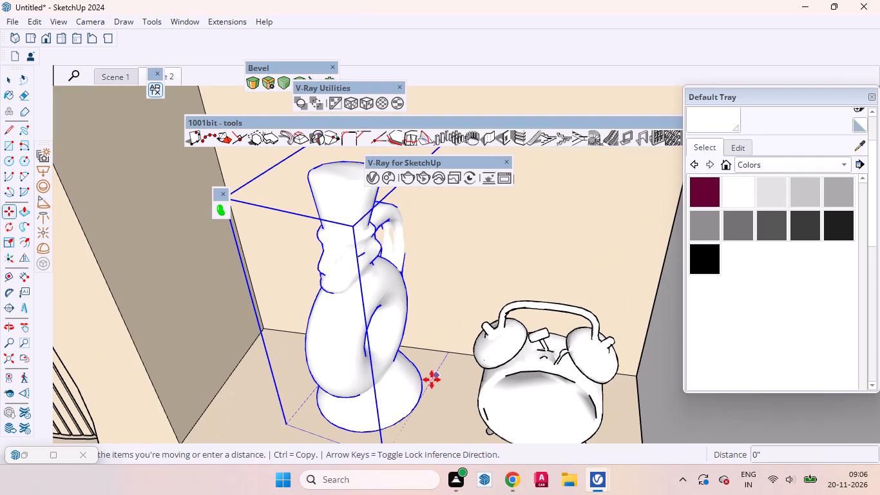
{"action": "left_click", "coordinate": [428, 386]}
{"action": "key", "text": "space"}
Examine the arrangement of the jug and clock up close and within the whole office interior.
{"action": "middle_click_drag", "start_coordinate": [414, 378], "coordinate": [450, 318]}
{"action": "scroll", "coordinate": [435, 296], "scroll_direction": "down", "scroll_amount": 3}
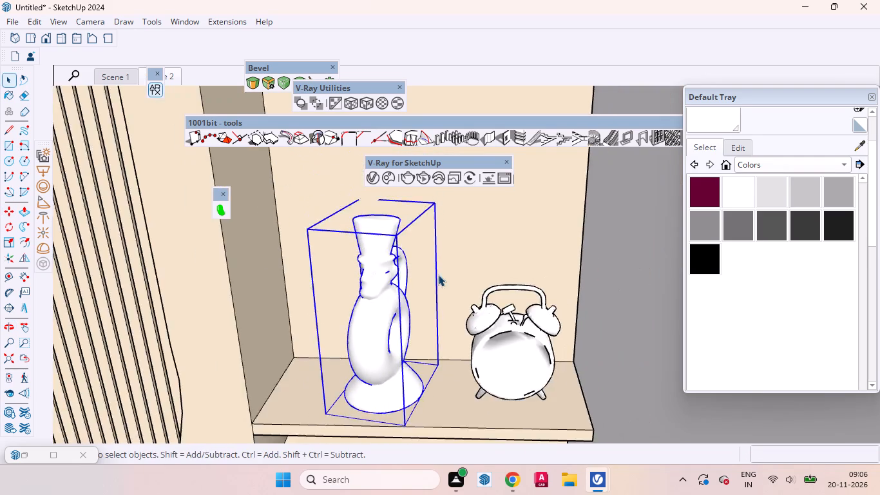
{"action": "scroll", "coordinate": [438, 275], "scroll_direction": "down", "scroll_amount": 9}
{"action": "middle_click_drag", "start_coordinate": [424, 283], "coordinate": [439, 215]}
{"action": "scroll", "coordinate": [446, 258], "scroll_direction": "down", "scroll_amount": 8}
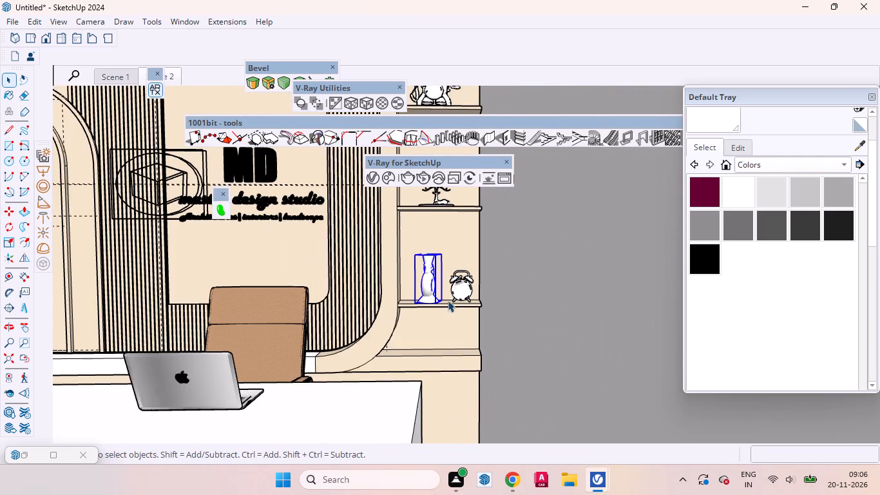
{"action": "scroll", "coordinate": [453, 346], "scroll_direction": "down", "scroll_amount": 2}
{"action": "middle_click_drag", "start_coordinate": [435, 327], "coordinate": [504, 356]}
{"action": "scroll", "coordinate": [423, 315], "scroll_direction": "down", "scroll_amount": 8}
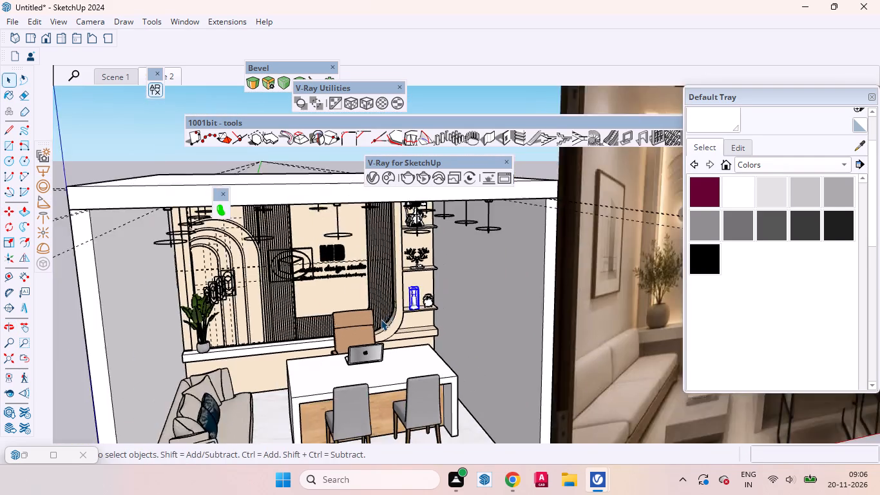
Copy the rear underside edge of the shelf holding the antique telephone 18 mm toward the shelf's front.
{"action": "scroll", "coordinate": [381, 319], "scroll_direction": "down", "scroll_amount": 1}
{"action": "left_click", "coordinate": [327, 194]}
{"action": "scroll", "coordinate": [419, 263], "scroll_direction": "up", "scroll_amount": 6}
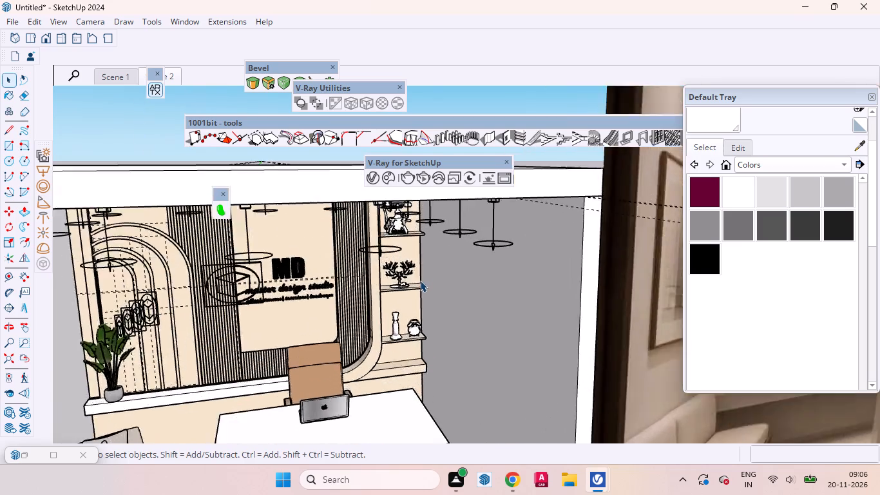
{"action": "scroll", "coordinate": [420, 280], "scroll_direction": "up", "scroll_amount": 4}
{"action": "scroll", "coordinate": [423, 294], "scroll_direction": "down", "scroll_amount": 3}
{"action": "middle_click_drag", "start_coordinate": [399, 264], "coordinate": [394, 195]}
{"action": "scroll", "coordinate": [395, 259], "scroll_direction": "up", "scroll_amount": 2}
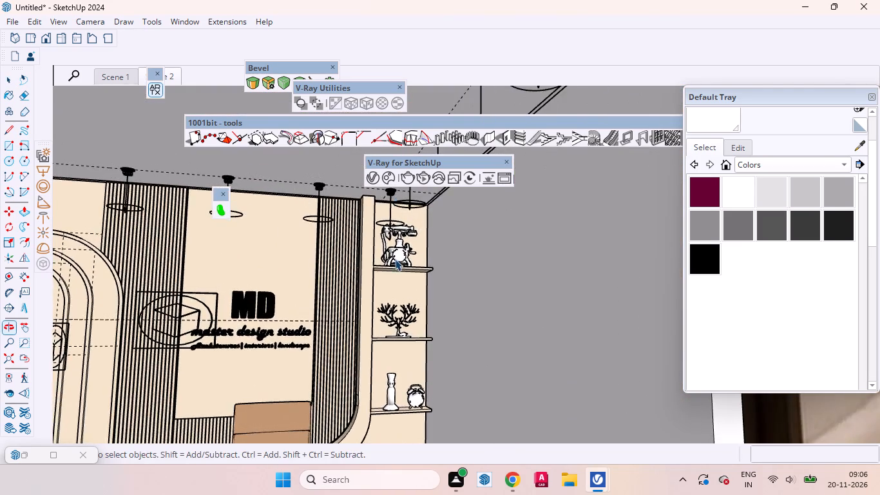
{"action": "scroll", "coordinate": [395, 259], "scroll_direction": "up", "scroll_amount": 13}
{"action": "middle_click_drag", "start_coordinate": [394, 299], "coordinate": [375, 210]}
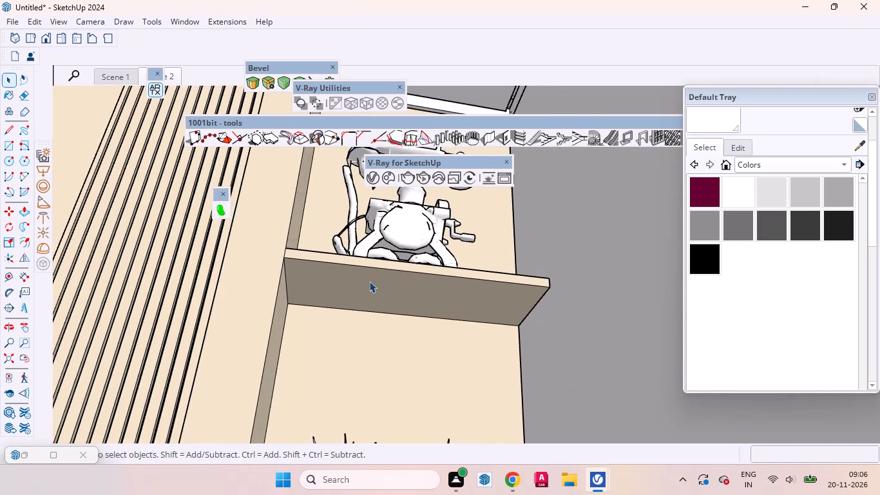
{"action": "scroll", "coordinate": [369, 282], "scroll_direction": "up", "scroll_amount": 2}
{"action": "triple_click", "coordinate": [369, 298]}
{"action": "left_click", "coordinate": [367, 300]}
{"action": "left_click", "coordinate": [395, 307]}
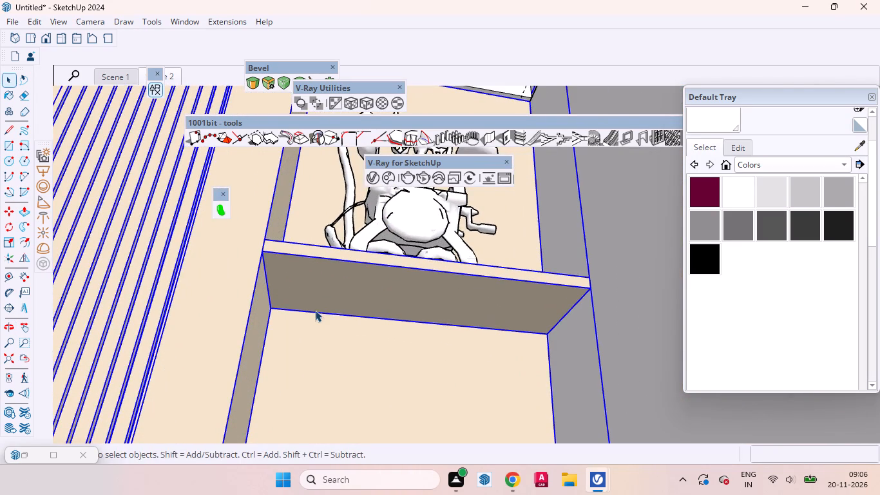
{"action": "double_click", "coordinate": [414, 307]}
{"action": "left_click", "coordinate": [473, 307]}
{"action": "left_click", "coordinate": [473, 307]}
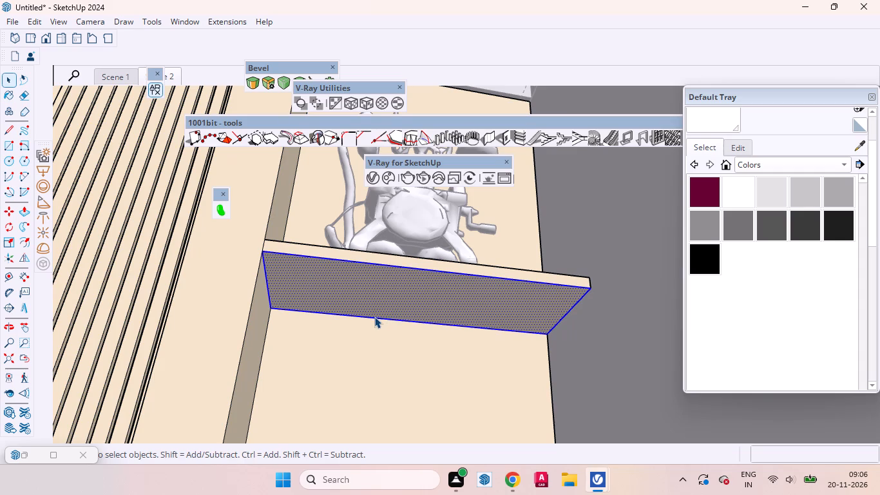
{"action": "left_click", "coordinate": [374, 318]}
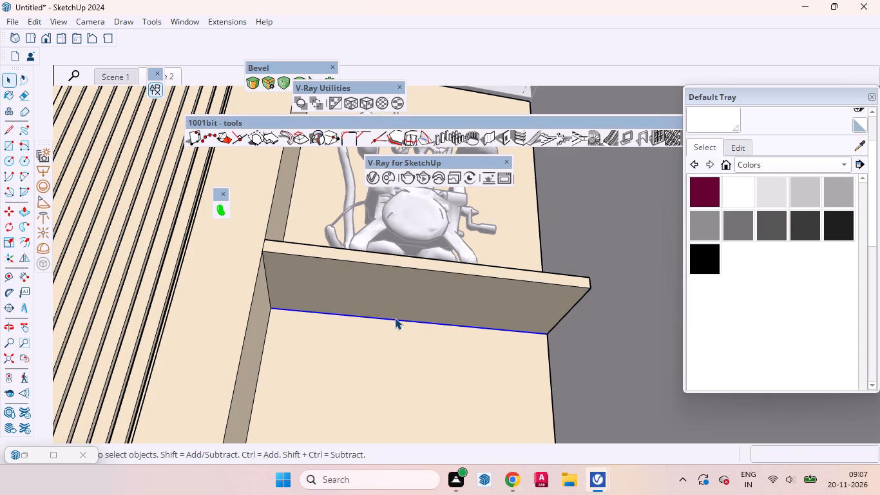
{"action": "key", "text": "m"}
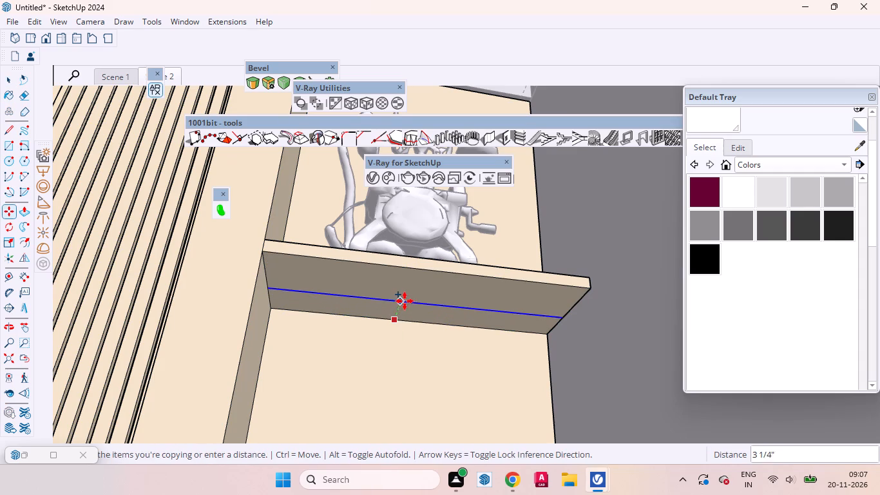
{"action": "type", "text": "18mm"}
{"action": "key", "text": "Return"}
{"action": "key", "text": "space"}
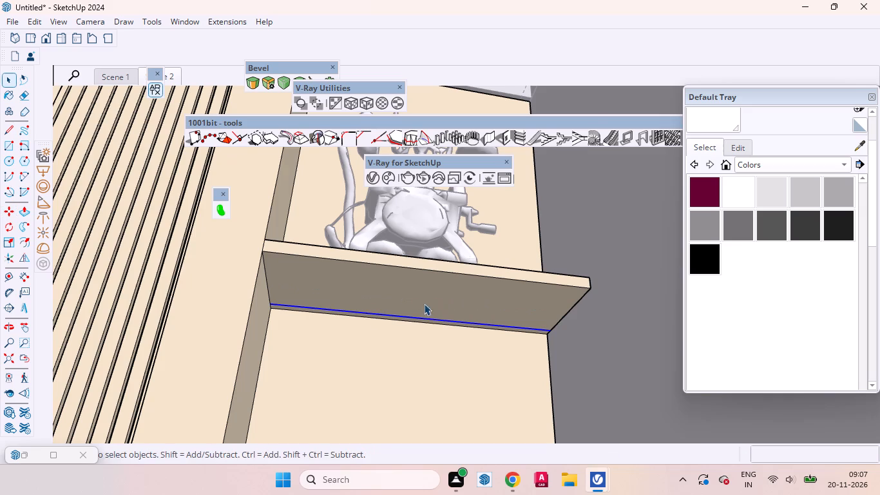
Group the narrow 18 mm strip under the telephone shelf and convert it to a V-Ray mesh light.
{"action": "scroll", "coordinate": [368, 317], "scroll_direction": "up", "scroll_amount": 8}
{"action": "middle_click_drag", "start_coordinate": [364, 314], "coordinate": [332, 262]}
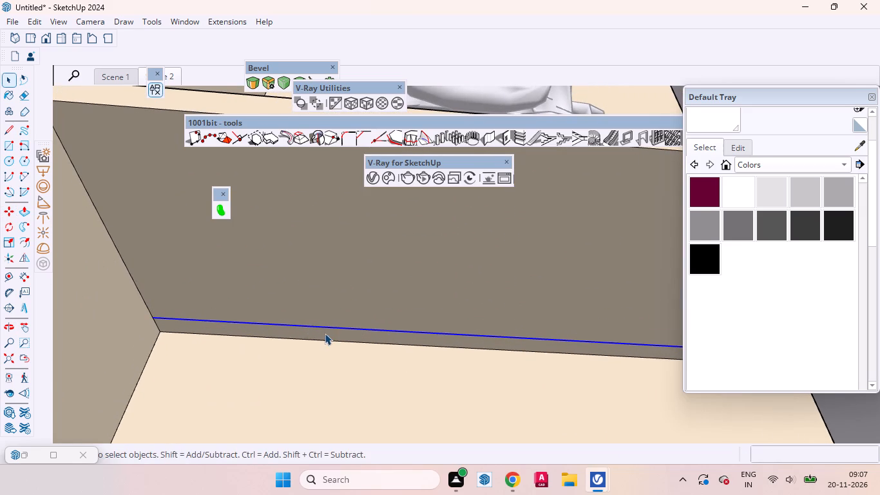
{"action": "left_click", "coordinate": [325, 333]}
{"action": "double_click", "coordinate": [325, 333]}
{"action": "double_click", "coordinate": [341, 335]}
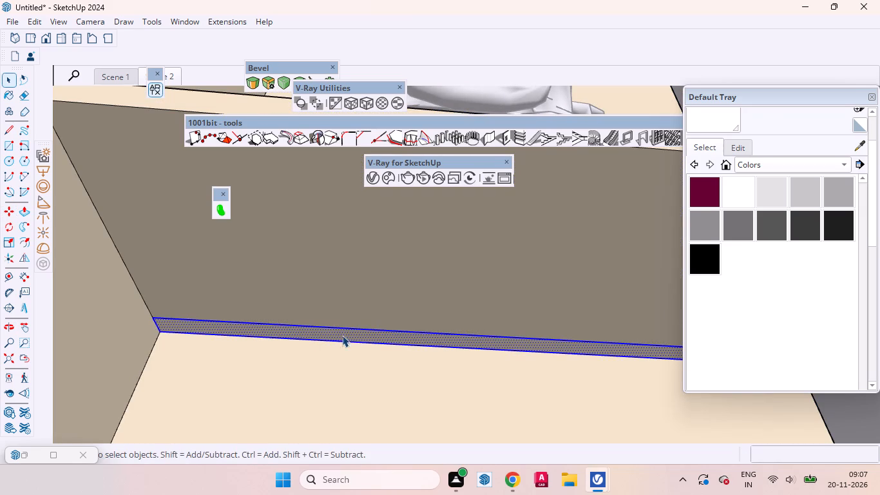
{"action": "right_click", "coordinate": [350, 335]}
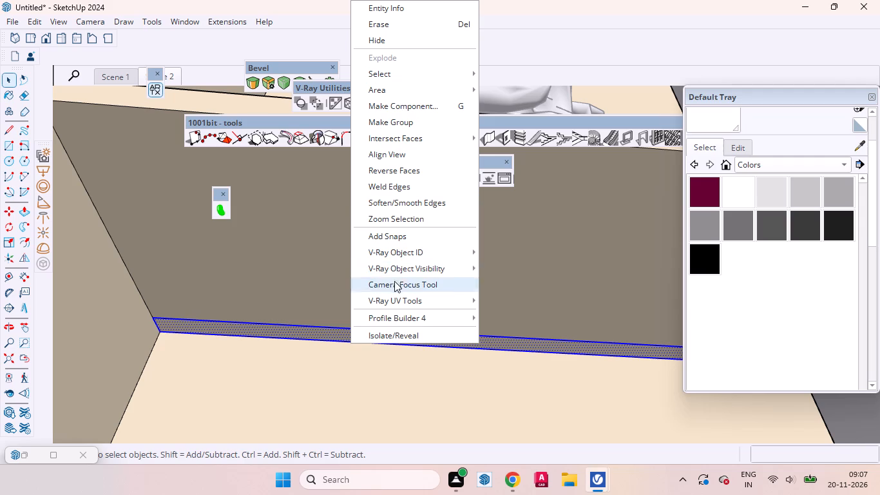
{"action": "left_click", "coordinate": [384, 122]}
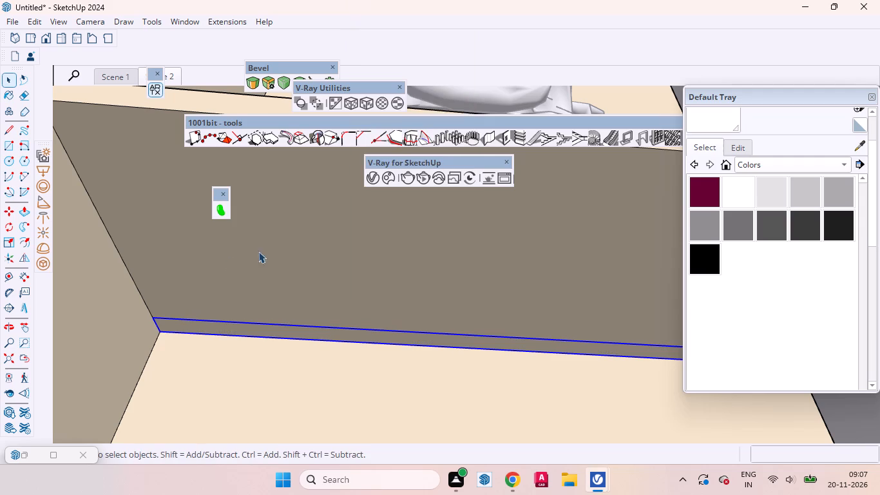
{"action": "left_click", "coordinate": [39, 263]}
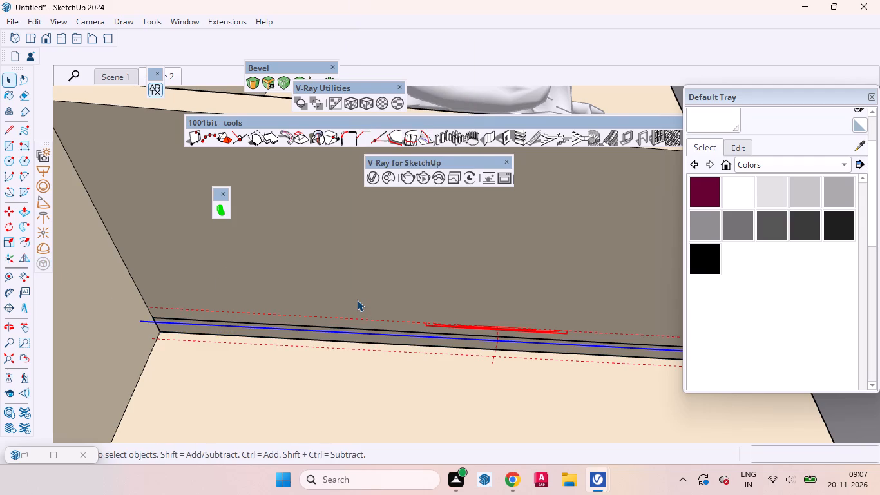
Copy the rear underside edge of the shelf holding the deer figurine 18 mm toward the shelf's front.
{"action": "middle_click_drag", "start_coordinate": [356, 276], "coordinate": [358, 338]}
{"action": "scroll", "coordinate": [421, 255], "scroll_direction": "down", "scroll_amount": 12}
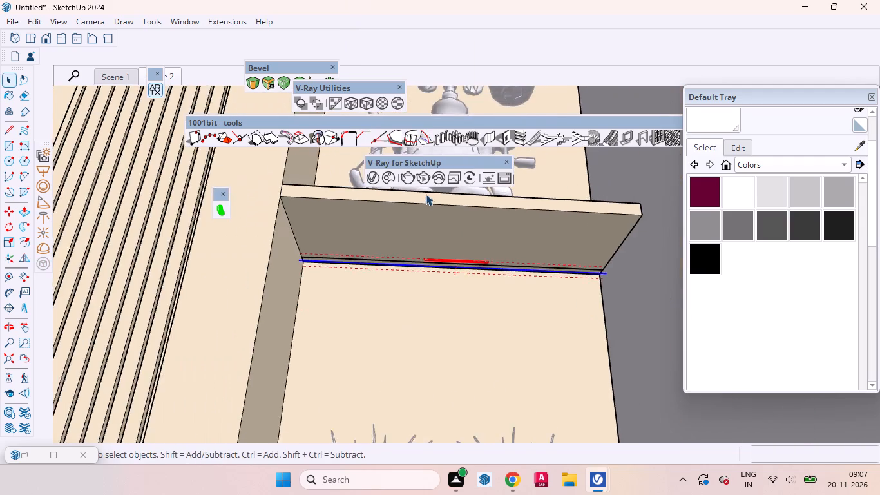
{"action": "scroll", "coordinate": [426, 194], "scroll_direction": "down", "scroll_amount": 9}
{"action": "scroll", "coordinate": [439, 347], "scroll_direction": "up", "scroll_amount": 7}
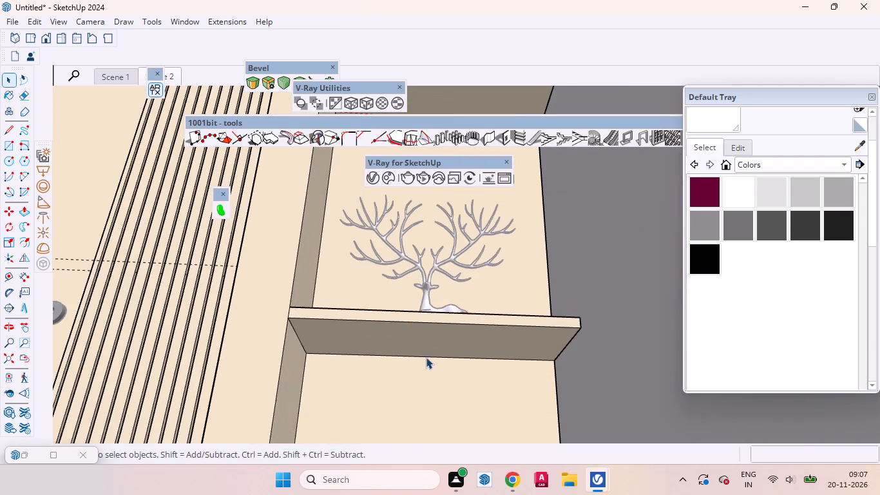
{"action": "middle_click_drag", "start_coordinate": [423, 354], "coordinate": [414, 309]}
{"action": "left_click", "coordinate": [415, 324]}
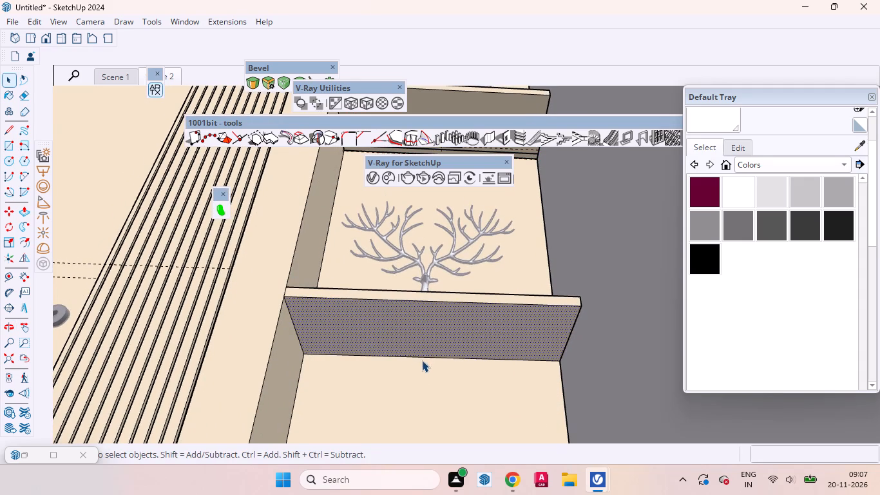
{"action": "left_click", "coordinate": [422, 360]}
{"action": "left_click", "coordinate": [422, 359]}
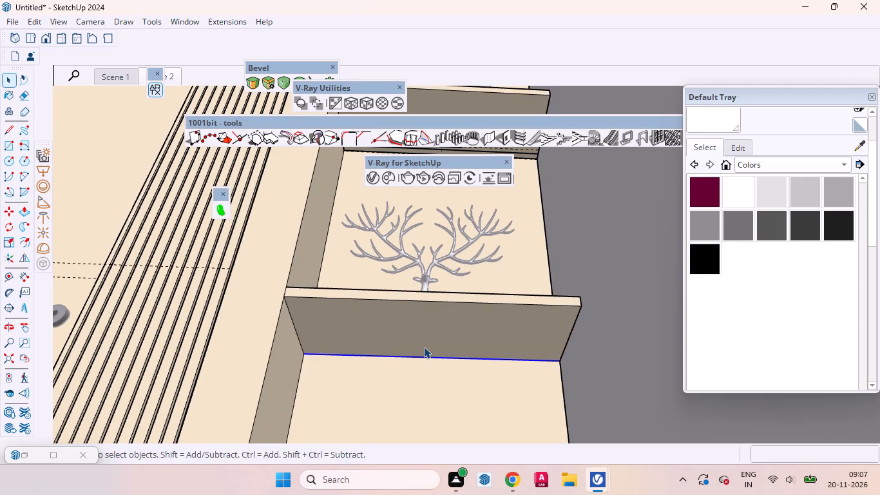
{"action": "key", "text": "m"}
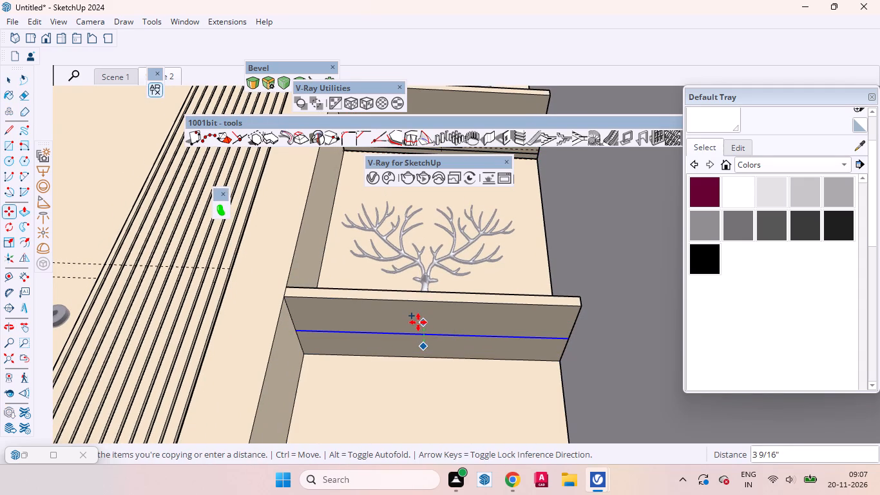
{"action": "type", "text": "18mm"}
{"action": "key", "text": "Return"}
{"action": "key", "text": "space"}
Group the narrow 18 mm strip under the deer figurine's shelf and convert it to a V-Ray mesh light.
{"action": "scroll", "coordinate": [412, 358], "scroll_direction": "up", "scroll_amount": 4}
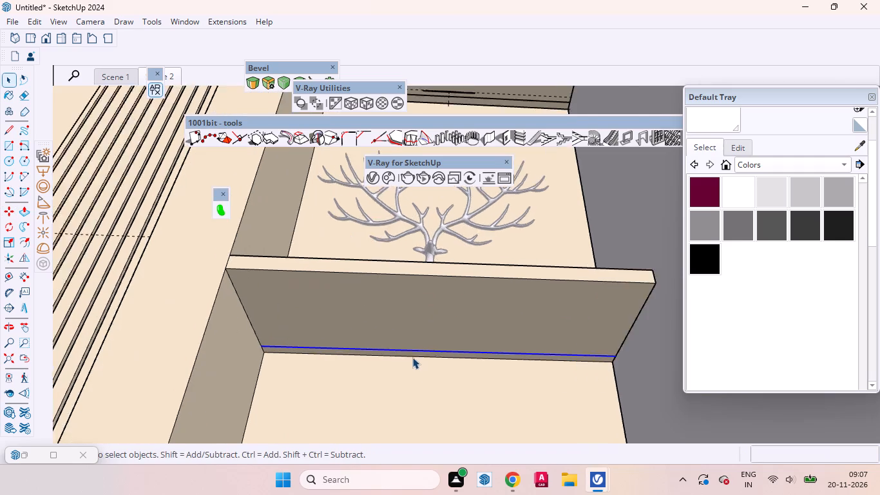
{"action": "scroll", "coordinate": [412, 357], "scroll_direction": "up", "scroll_amount": 4}
{"action": "middle_click_drag", "start_coordinate": [403, 356], "coordinate": [397, 315]}
{"action": "scroll", "coordinate": [399, 364], "scroll_direction": "up", "scroll_amount": 3}
{"action": "triple_click", "coordinate": [396, 353]}
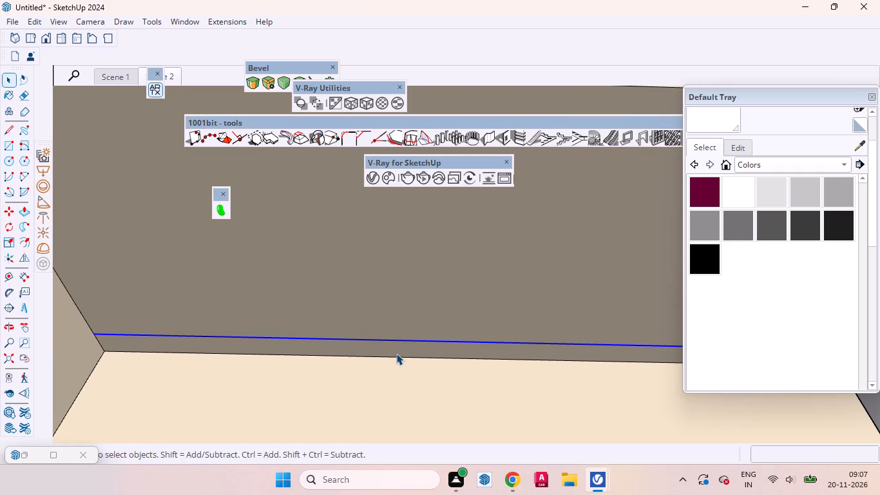
{"action": "double_click", "coordinate": [396, 351]}
{"action": "right_click", "coordinate": [383, 351]}
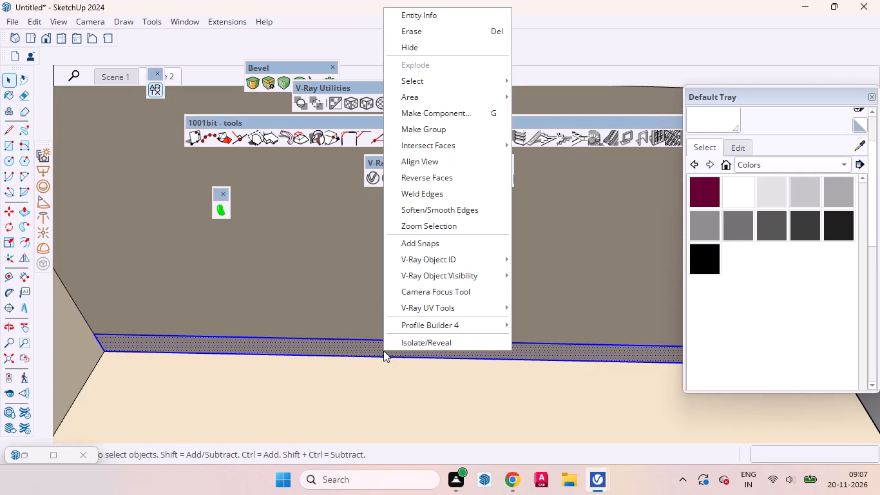
{"action": "left_click", "coordinate": [416, 133]}
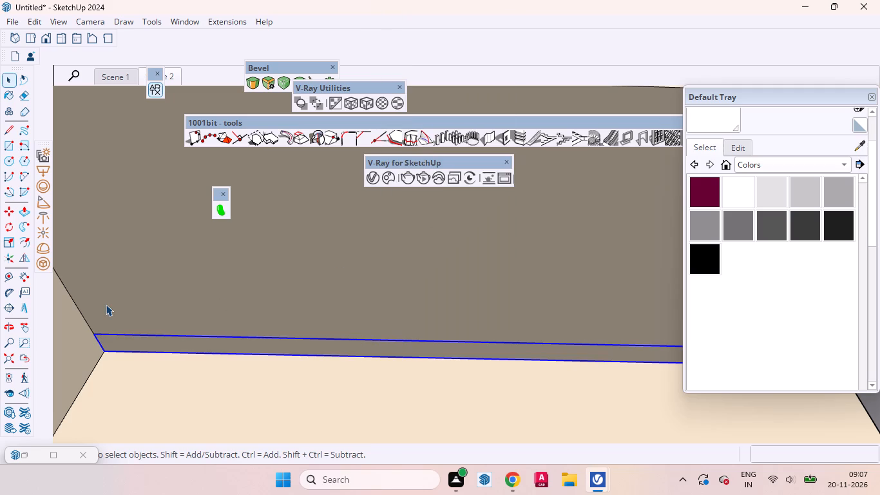
{"action": "left_click", "coordinate": [40, 261]}
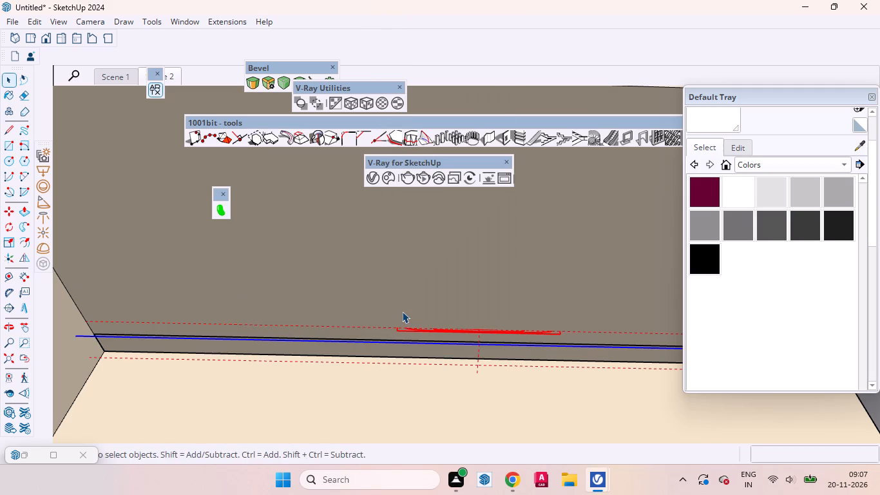
Examine the jug and clock shelf, the overall back wall, and the top of the niche above the telephone.
{"action": "middle_click_drag", "start_coordinate": [408, 291], "coordinate": [386, 387]}
{"action": "scroll", "coordinate": [491, 294], "scroll_direction": "down", "scroll_amount": 13}
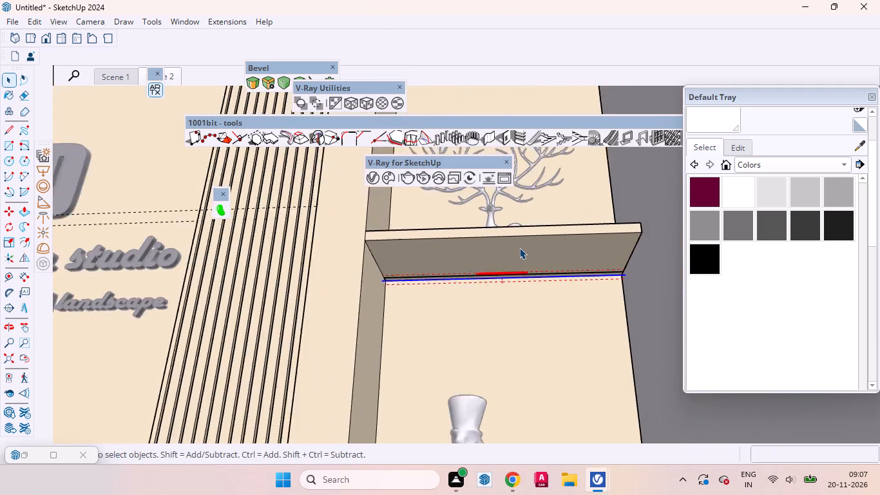
{"action": "scroll", "coordinate": [519, 247], "scroll_direction": "down", "scroll_amount": 10}
{"action": "scroll", "coordinate": [553, 394], "scroll_direction": "up", "scroll_amount": 12}
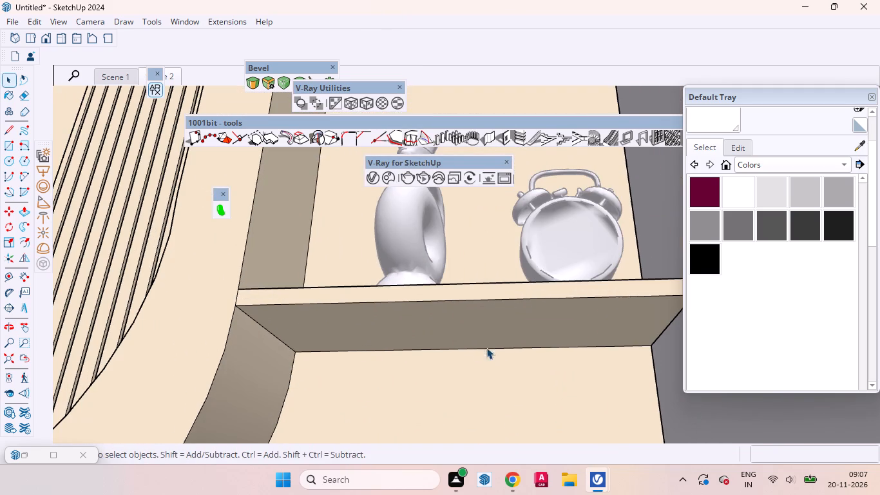
{"action": "left_click", "coordinate": [461, 333]}
{"action": "middle_click_drag", "start_coordinate": [471, 351], "coordinate": [479, 426]}
{"action": "scroll", "coordinate": [501, 391], "scroll_direction": "down", "scroll_amount": 2}
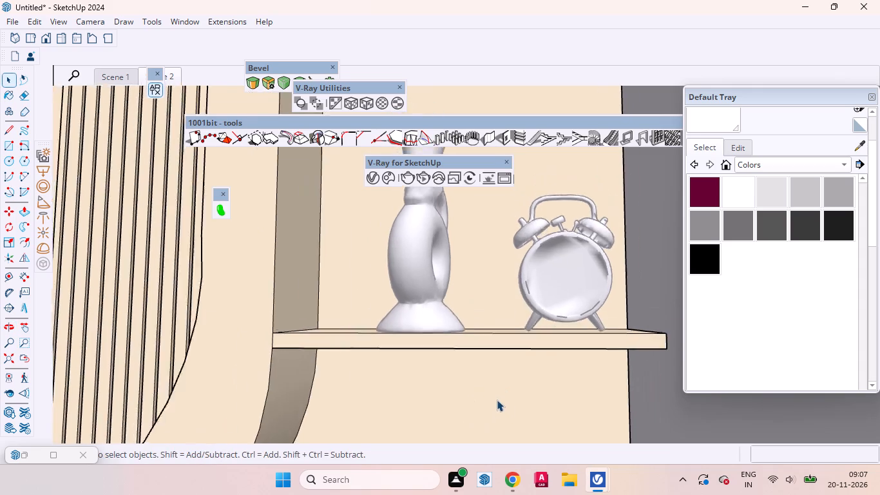
{"action": "scroll", "coordinate": [497, 400], "scroll_direction": "down", "scroll_amount": 7}
{"action": "scroll", "coordinate": [448, 402], "scroll_direction": "up", "scroll_amount": 1}
{"action": "scroll", "coordinate": [448, 402], "scroll_direction": "down", "scroll_amount": 14}
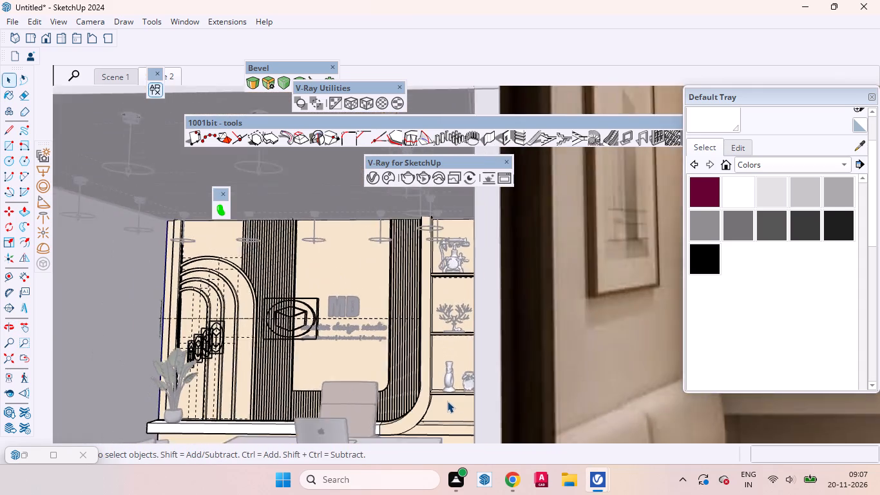
{"action": "scroll", "coordinate": [443, 249], "scroll_direction": "up", "scroll_amount": 14}
{"action": "middle_click_drag", "start_coordinate": [440, 251], "coordinate": [381, 278]}
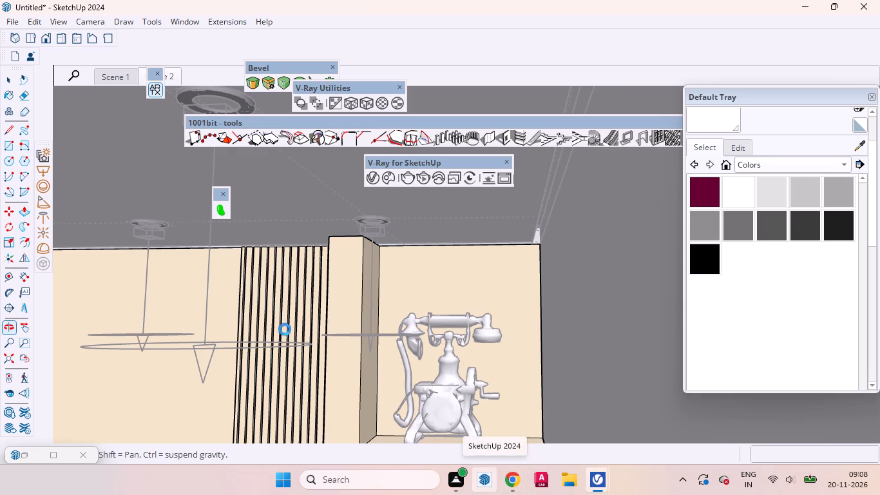
{"action": "scroll", "coordinate": [318, 200], "scroll_direction": "up", "scroll_amount": 3}
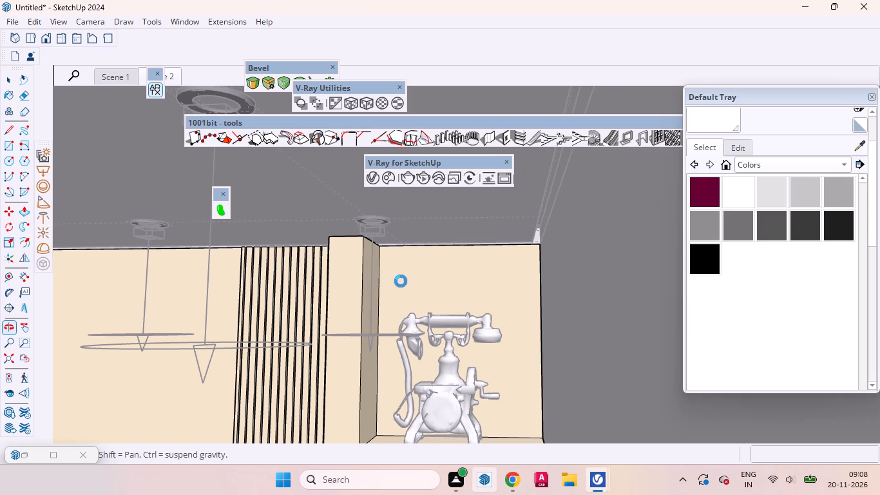
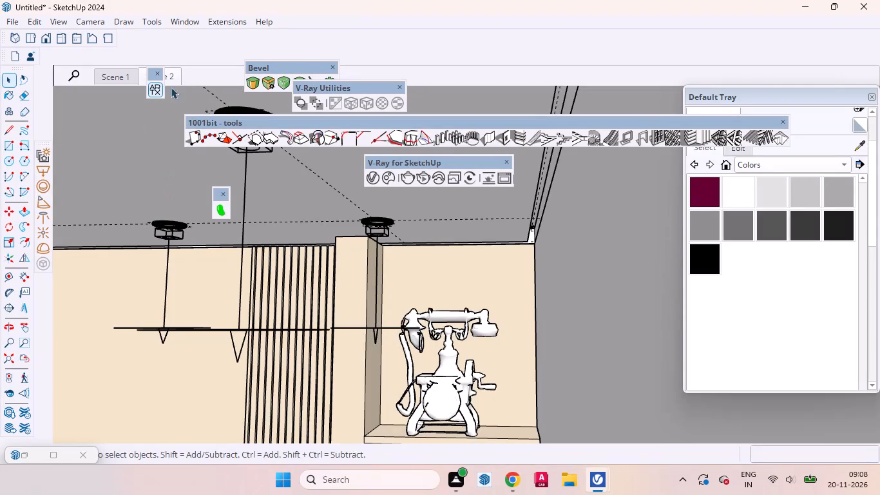
Return to the second scene's view and set the intensity of Mesh Light#11 and Mesh Light#12 to 130.
{"action": "left_click", "coordinate": [172, 75]}
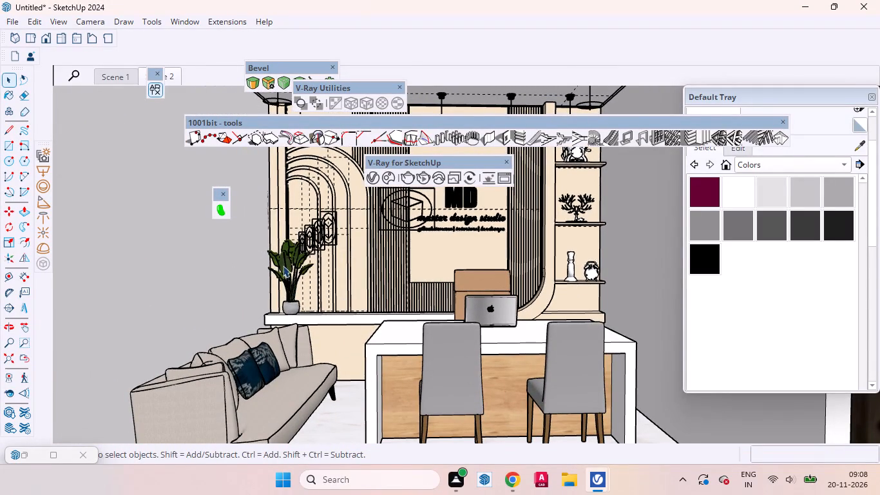
{"action": "left_click", "coordinate": [372, 179]}
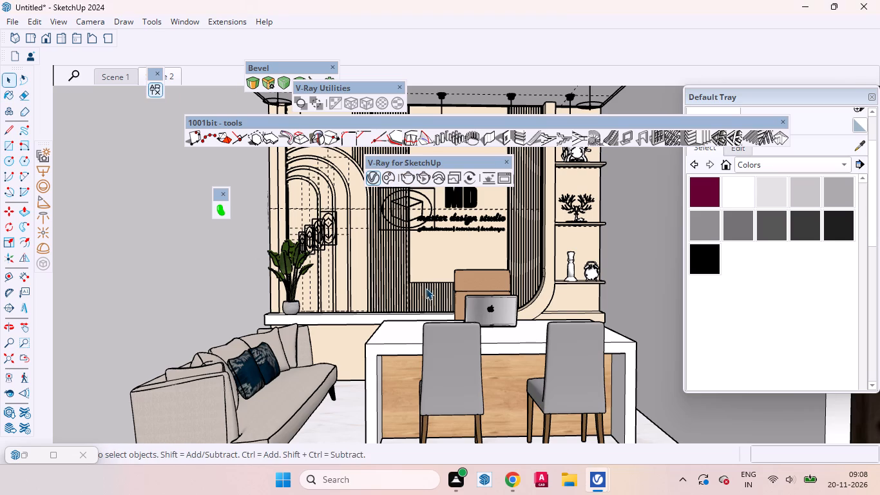
{"action": "left_click", "coordinate": [370, 59]}
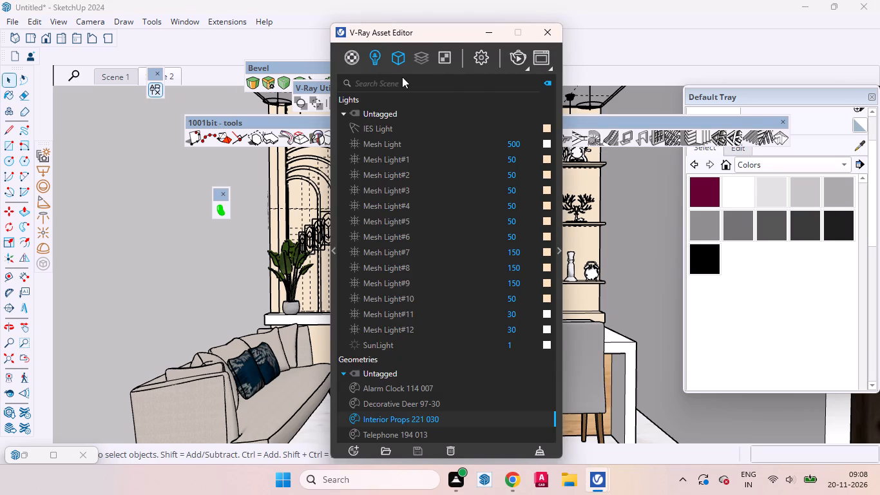
{"action": "left_click_drag", "start_coordinate": [416, 40], "coordinate": [309, 46]}
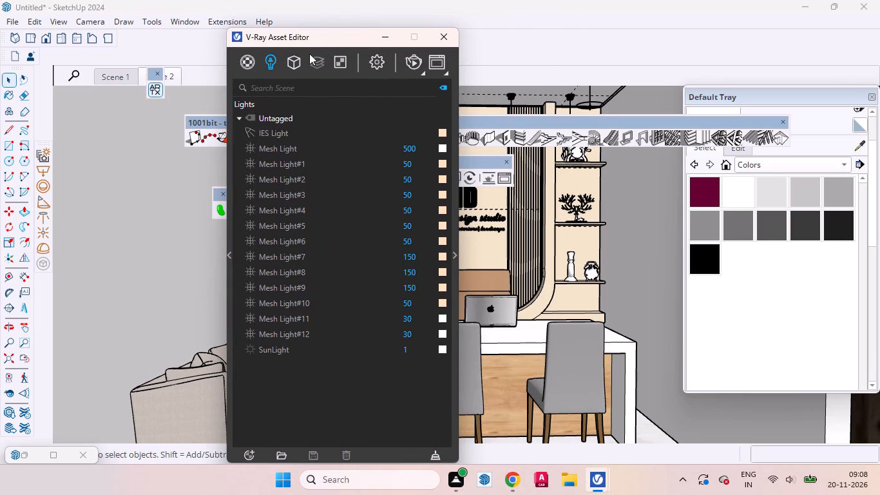
{"action": "left_click", "coordinate": [409, 317]}
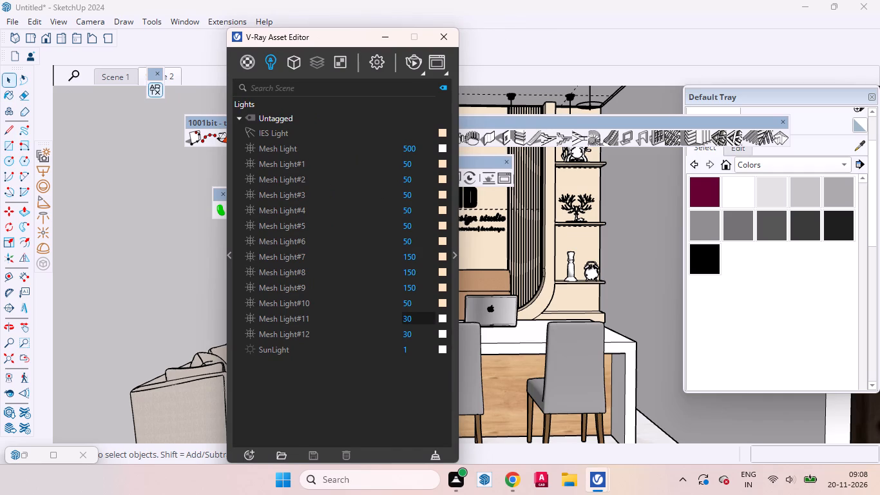
{"action": "left_click", "coordinate": [401, 316]}
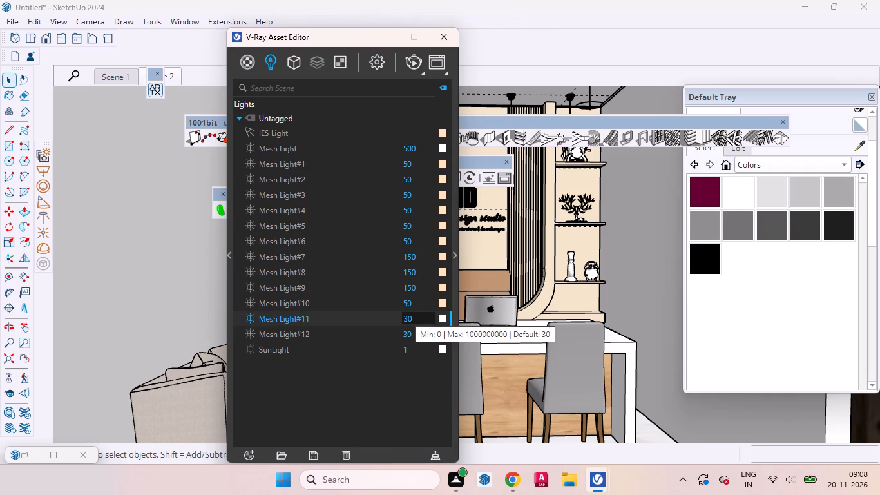
{"action": "left_click", "coordinate": [408, 316]}
{"action": "key", "text": "Left"}
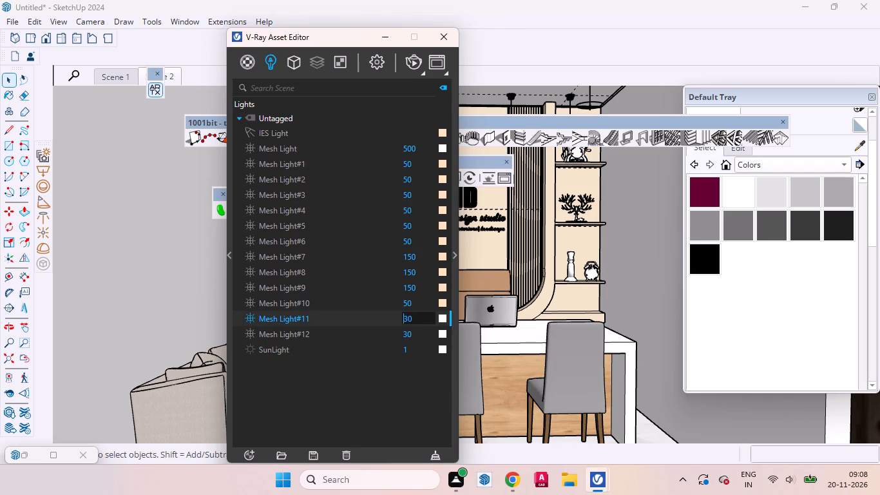
{"action": "key", "text": "1"}
{"action": "left_click", "coordinate": [407, 334]}
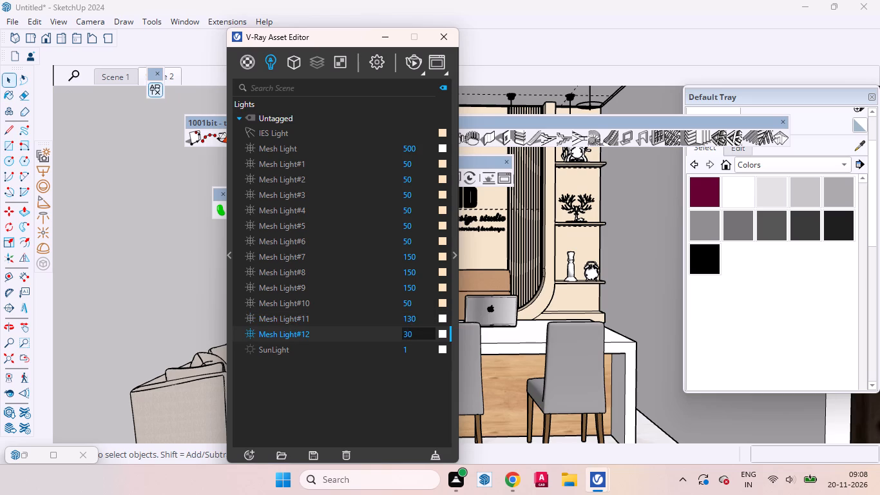
{"action": "key", "text": "Left"}
{"action": "key", "text": "1"}
Copy Mesh Light#10's warm colour onto Mesh Light#11 and Mesh Light#12.
{"action": "left_click_drag", "start_coordinate": [445, 300], "coordinate": [445, 317]}
{"action": "left_click_drag", "start_coordinate": [445, 317], "coordinate": [444, 334]}
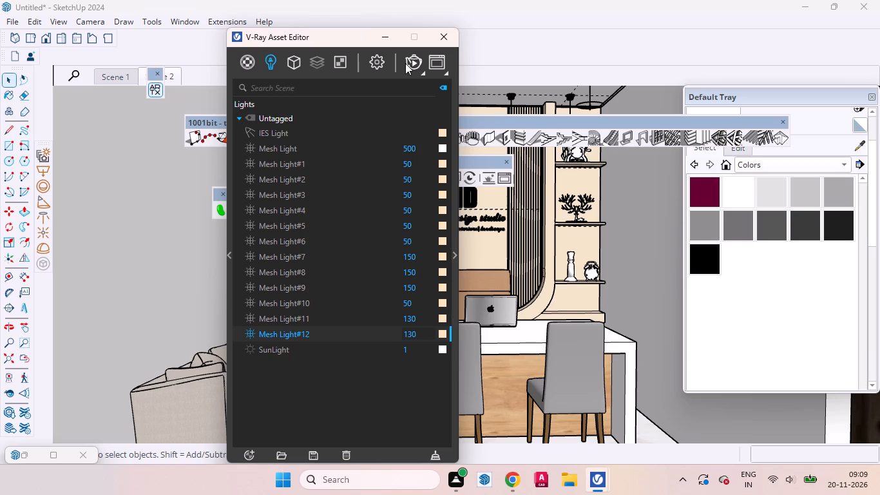
Run a V-Ray test render to check the shelf lighting, stop it during the early passes and put the frame buffer away.
{"action": "left_click", "coordinate": [405, 63]}
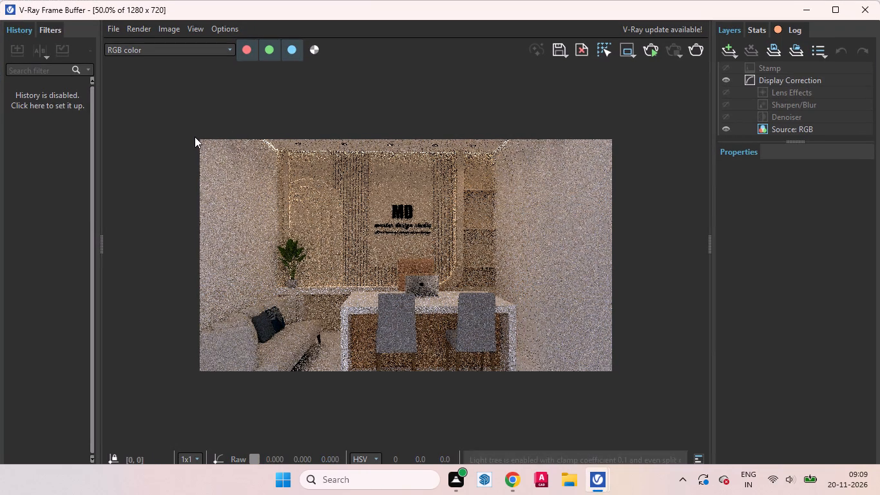
{"action": "left_click_drag", "start_coordinate": [195, 137], "coordinate": [593, 351]}
{"action": "left_click_drag", "start_coordinate": [598, 148], "coordinate": [370, 280]}
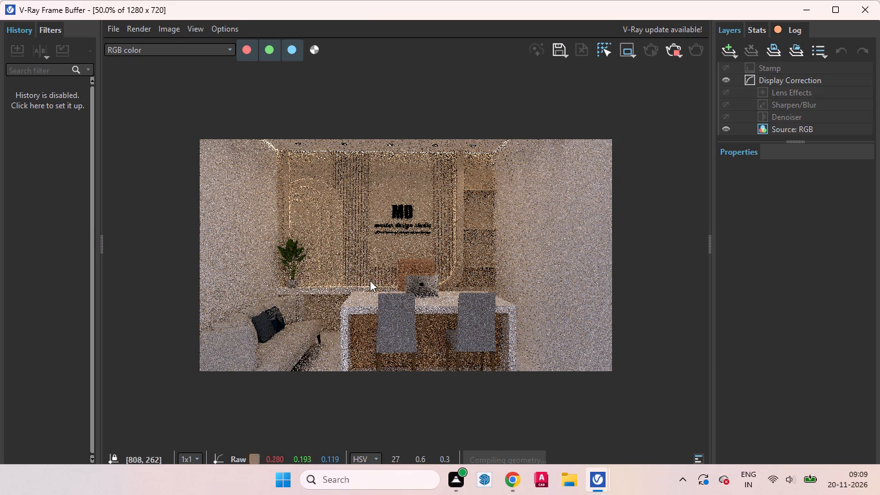
{"action": "left_click_drag", "start_coordinate": [370, 280], "coordinate": [184, 374]}
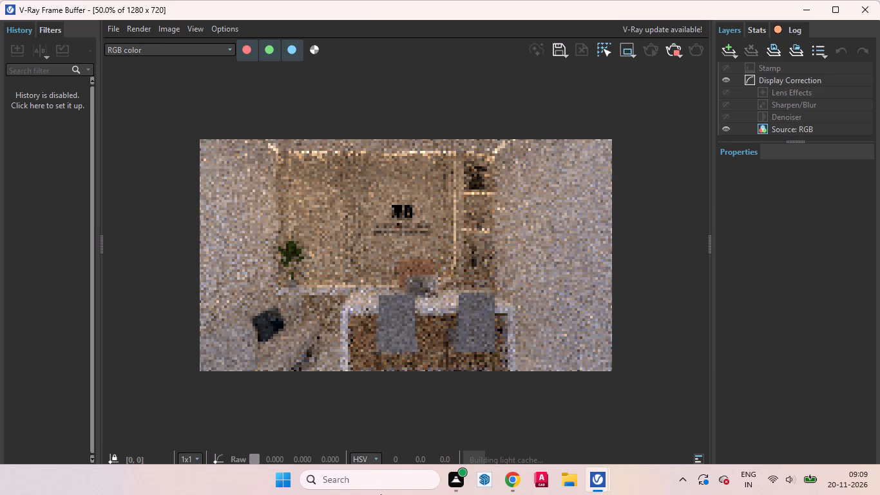
{"action": "left_click", "coordinate": [671, 52]}
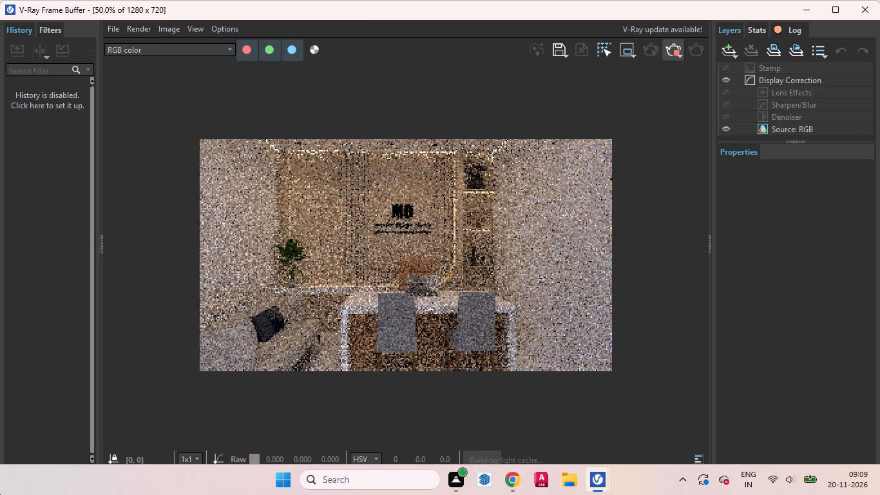
{"action": "left_click", "coordinate": [799, 9]}
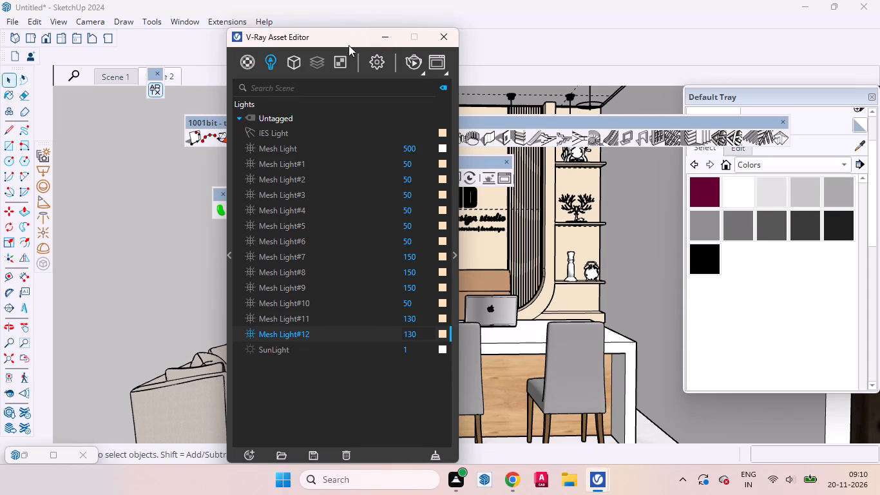
Place a vertical guide on the sofa's side wall, offset with Tape Measure from the corner beside the arched back wall.
{"action": "left_click_drag", "start_coordinate": [347, 39], "coordinate": [693, 113]}
{"action": "scroll", "coordinate": [398, 204], "scroll_direction": "down", "scroll_amount": 2}
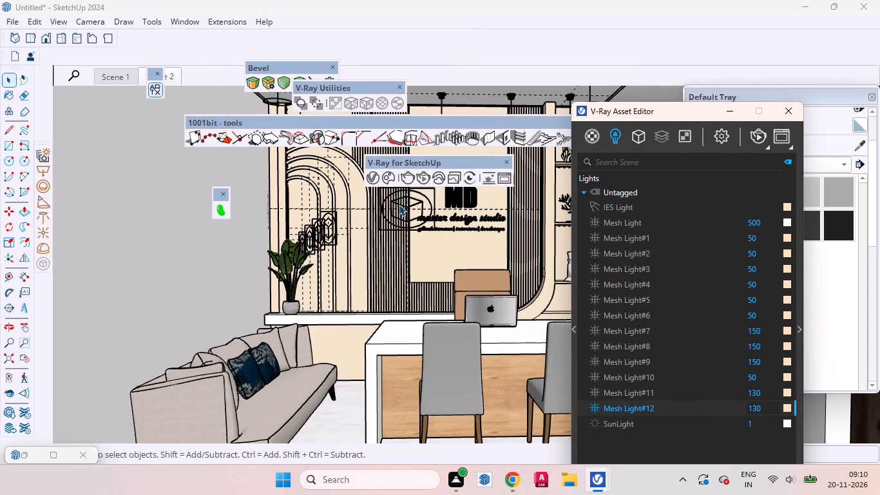
{"action": "scroll", "coordinate": [399, 204], "scroll_direction": "down", "scroll_amount": 2}
{"action": "scroll", "coordinate": [319, 193], "scroll_direction": "up", "scroll_amount": 14}
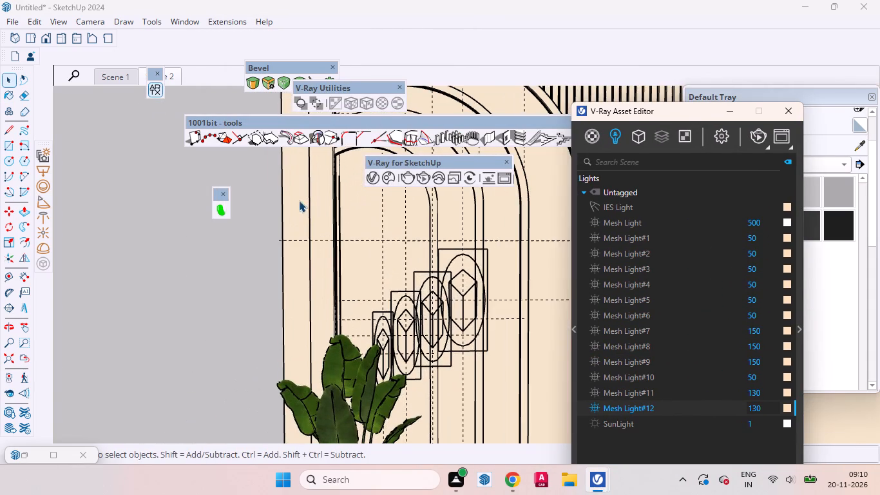
{"action": "middle_click_drag", "start_coordinate": [287, 204], "coordinate": [246, 220]}
{"action": "scroll", "coordinate": [291, 214], "scroll_direction": "up", "scroll_amount": 1}
{"action": "scroll", "coordinate": [448, 213], "scroll_direction": "down", "scroll_amount": 11}
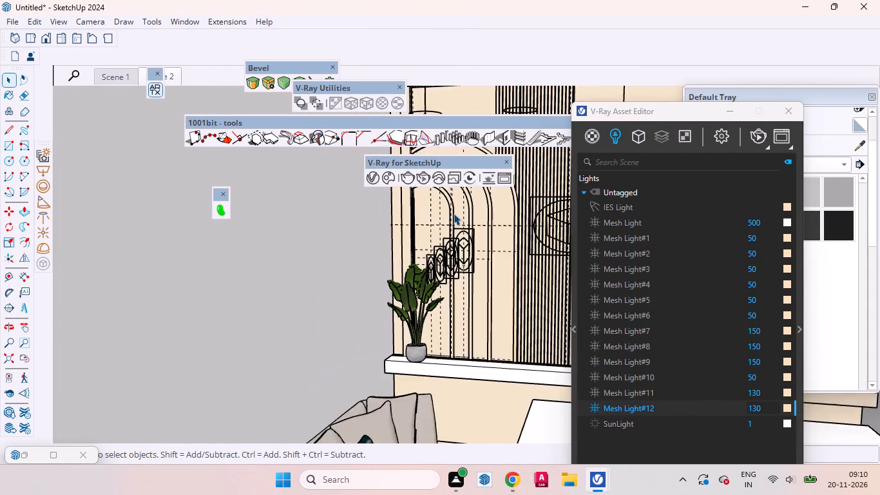
{"action": "scroll", "coordinate": [454, 213], "scroll_direction": "down", "scroll_amount": 6}
{"action": "middle_click_drag", "start_coordinate": [432, 220], "coordinate": [415, 204]}
{"action": "scroll", "coordinate": [422, 210], "scroll_direction": "up", "scroll_amount": 4}
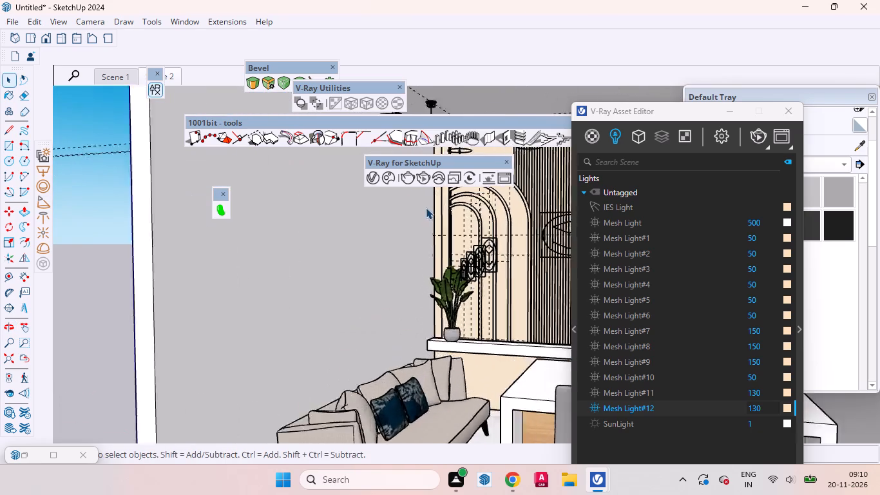
{"action": "scroll", "coordinate": [426, 208], "scroll_direction": "up", "scroll_amount": 4}
{"action": "key", "text": "t"}
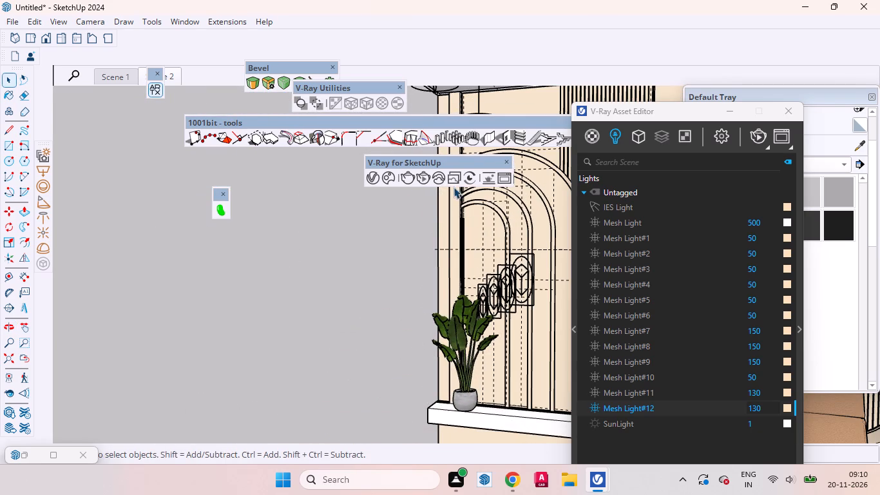
{"action": "left_click", "coordinate": [441, 209]}
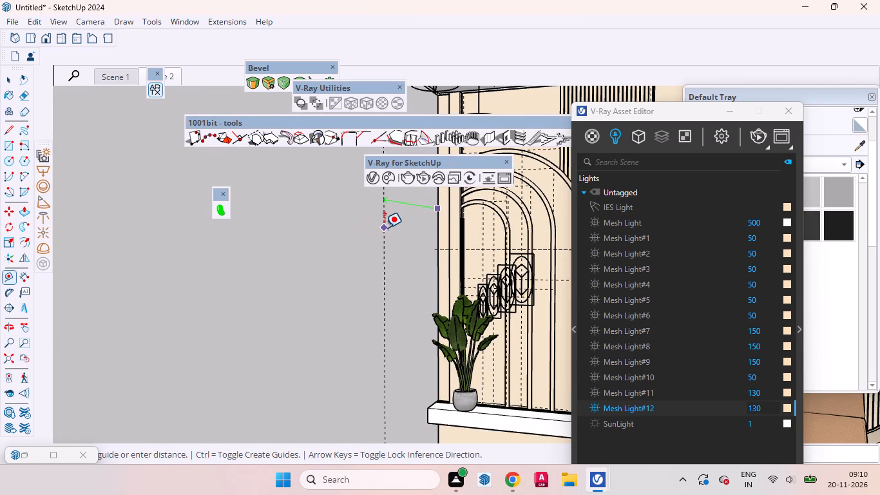
{"action": "scroll", "coordinate": [385, 228], "scroll_direction": "down", "scroll_amount": 9}
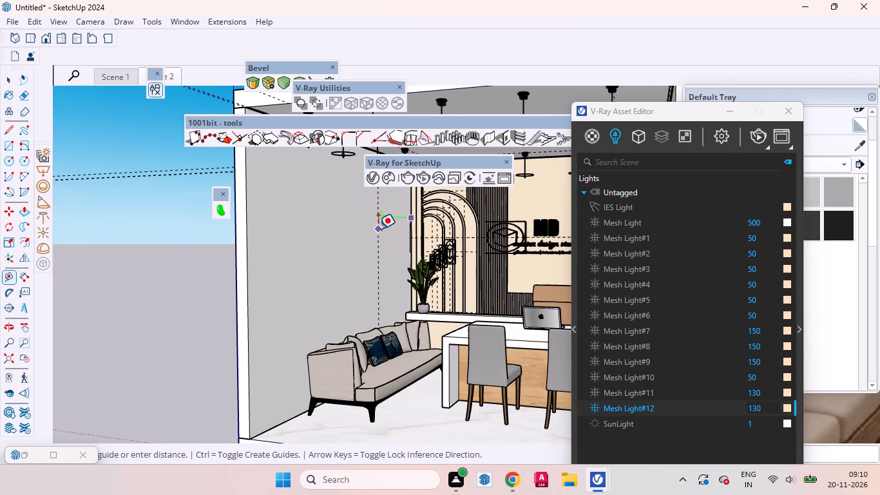
{"action": "left_click", "coordinate": [378, 229]}
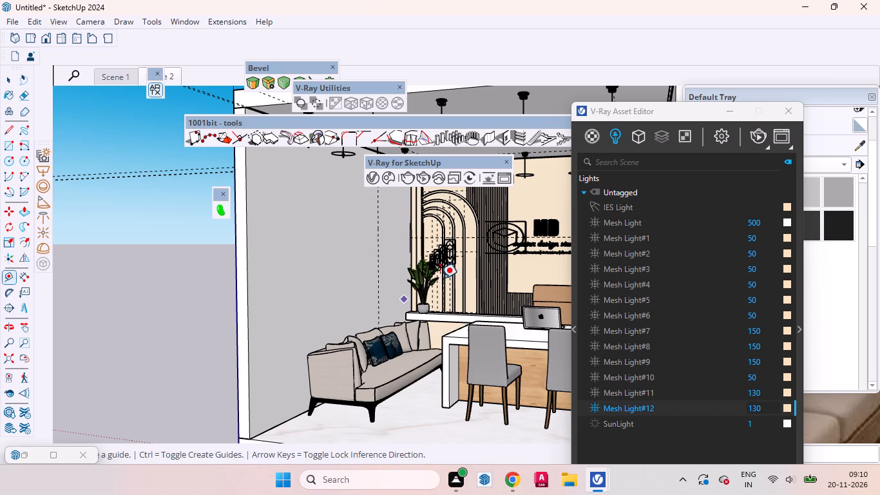
Add two more vertical guides on the sofa wall, one 12" from the first and another 3' beyond that.
{"action": "middle_click_drag", "start_coordinate": [413, 283], "coordinate": [323, 310]}
{"action": "scroll", "coordinate": [388, 274], "scroll_direction": "up", "scroll_amount": 2}
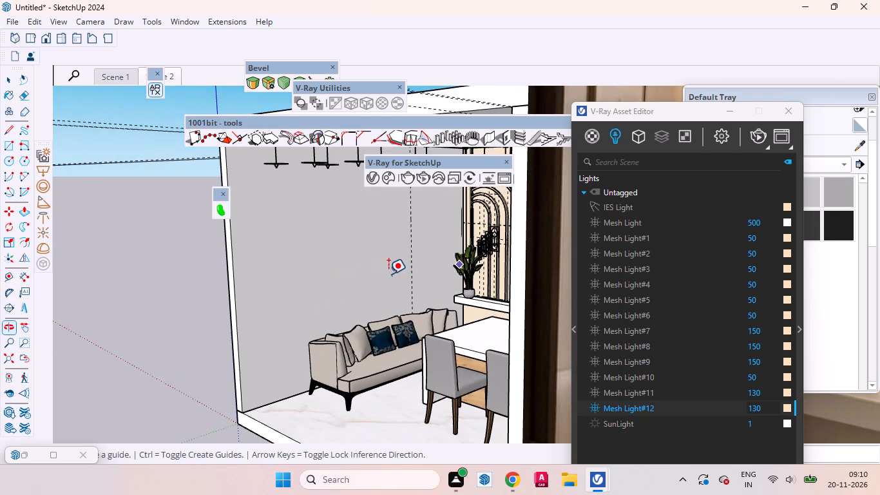
{"action": "scroll", "coordinate": [388, 274], "scroll_direction": "up", "scroll_amount": 4}
{"action": "middle_click_drag", "start_coordinate": [428, 268], "coordinate": [419, 277]}
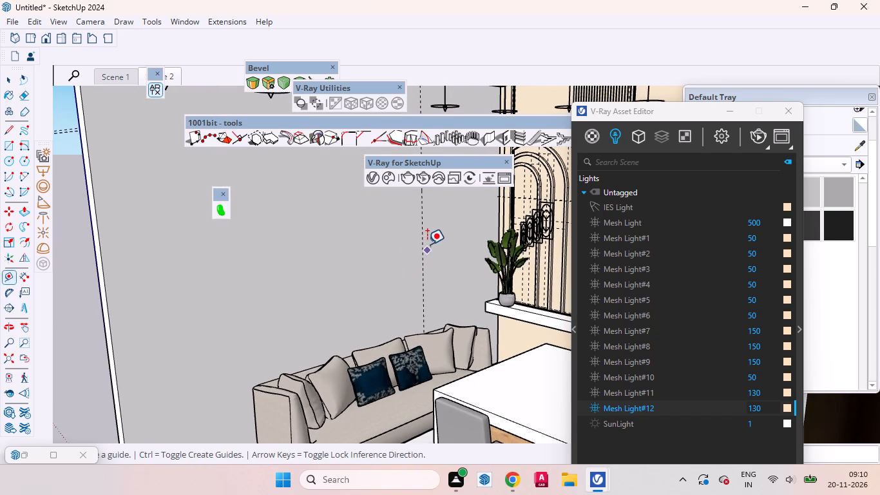
{"action": "left_click", "coordinate": [421, 234]}
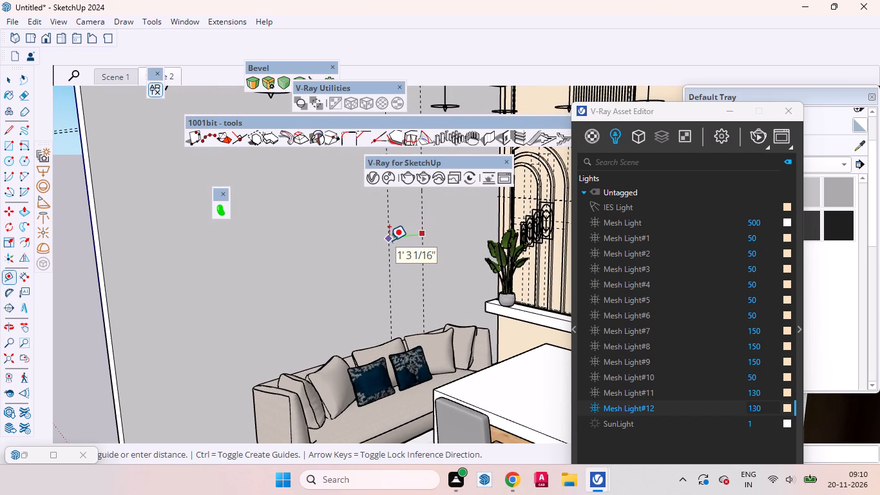
{"action": "type", "text": "12"}
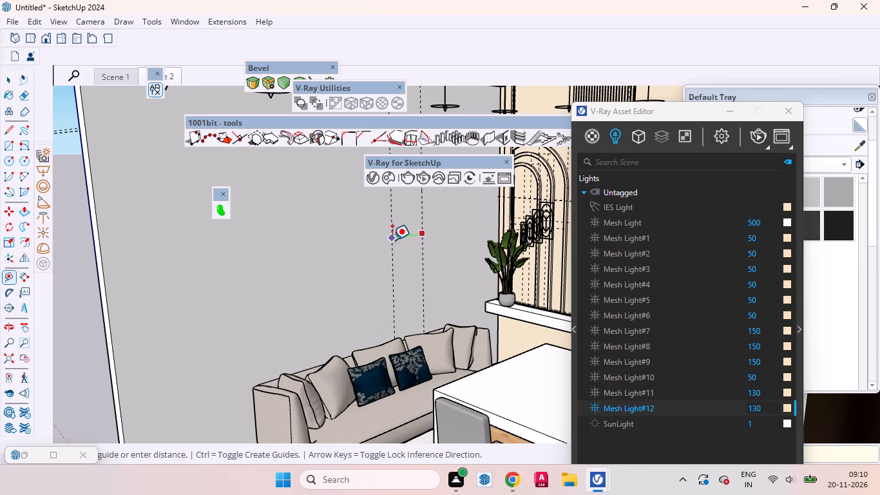
{"action": "key", "text": "Return"}
{"action": "left_click", "coordinate": [397, 232]}
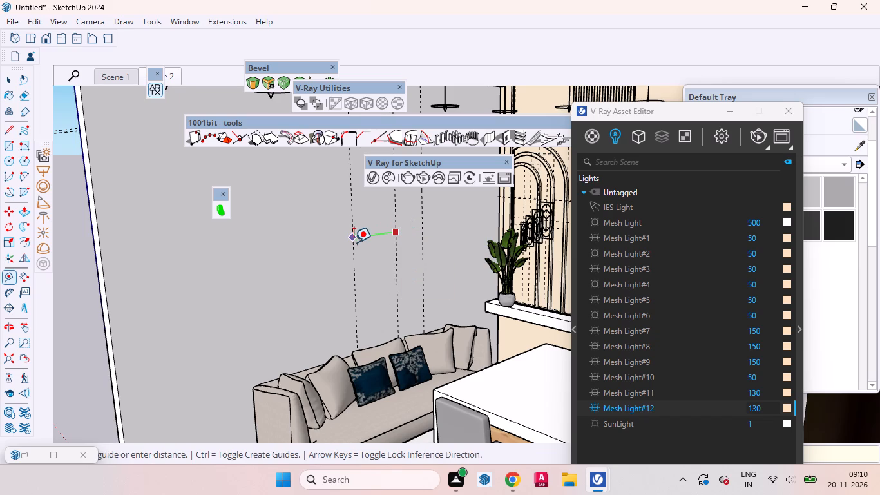
{"action": "type", "text": "3'"}
{"action": "key", "text": "Return"}
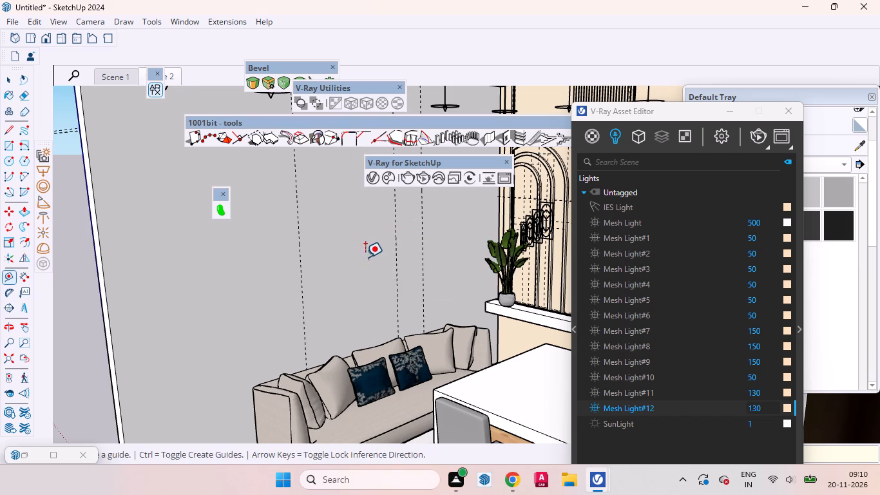
Place a horizontal guide on the side wall just above the sofa back, offset upward from the wall's floor edge.
{"action": "middle_click_drag", "start_coordinate": [363, 272], "coordinate": [419, 242]}
{"action": "scroll", "coordinate": [359, 302], "scroll_direction": "down", "scroll_amount": 6}
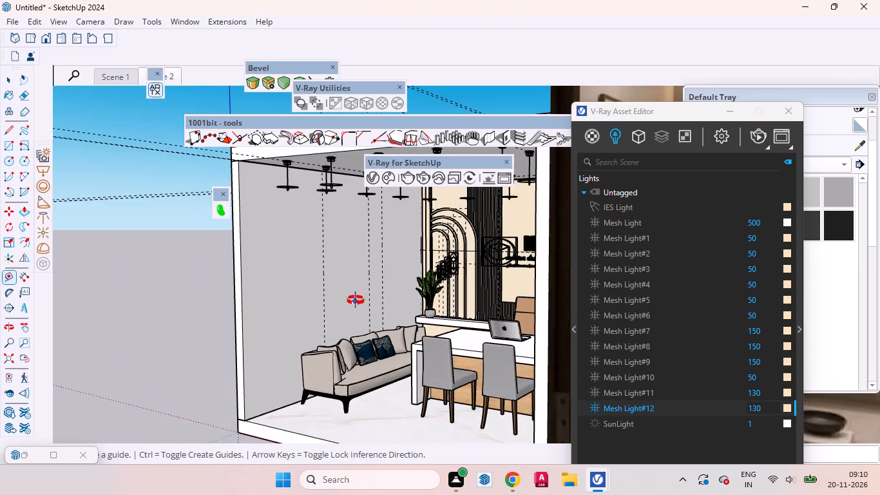
{"action": "middle_click_drag", "start_coordinate": [356, 300], "coordinate": [363, 246]}
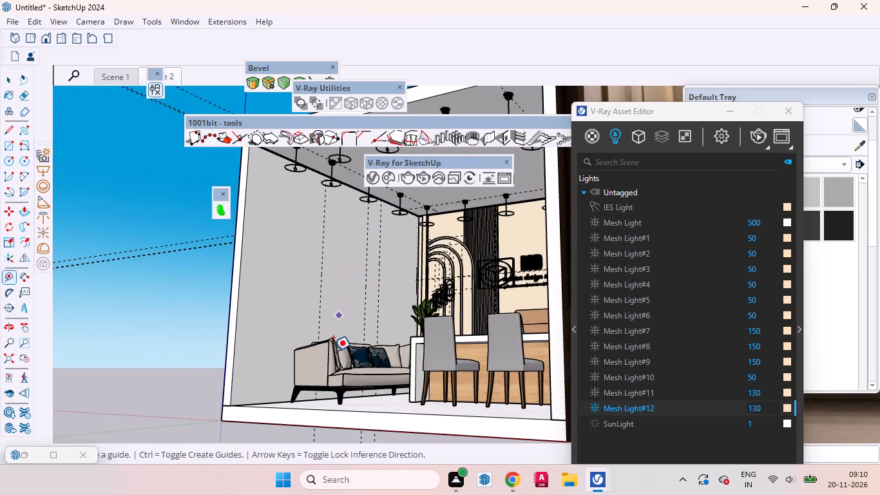
{"action": "left_click", "coordinate": [264, 400]}
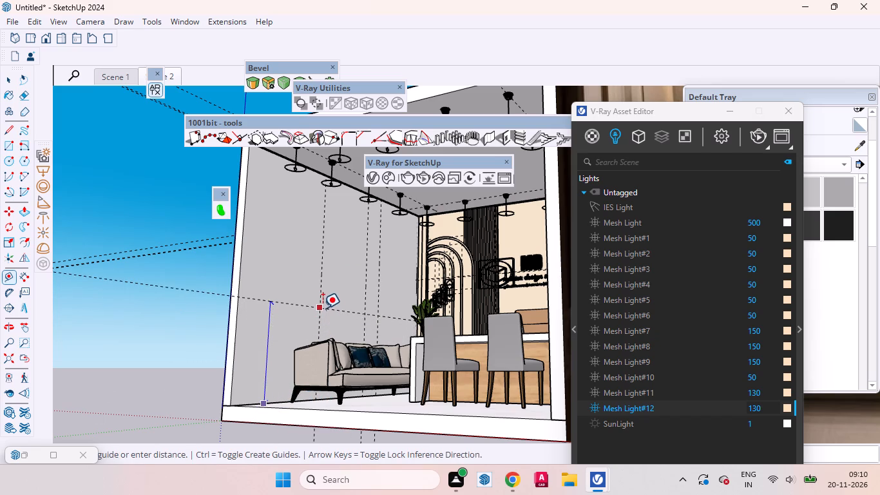
{"action": "left_click", "coordinate": [323, 308]}
Place a second horizontal guide on the sofa wall, 3' above the one over the sofa back.
{"action": "left_click", "coordinate": [336, 309]}
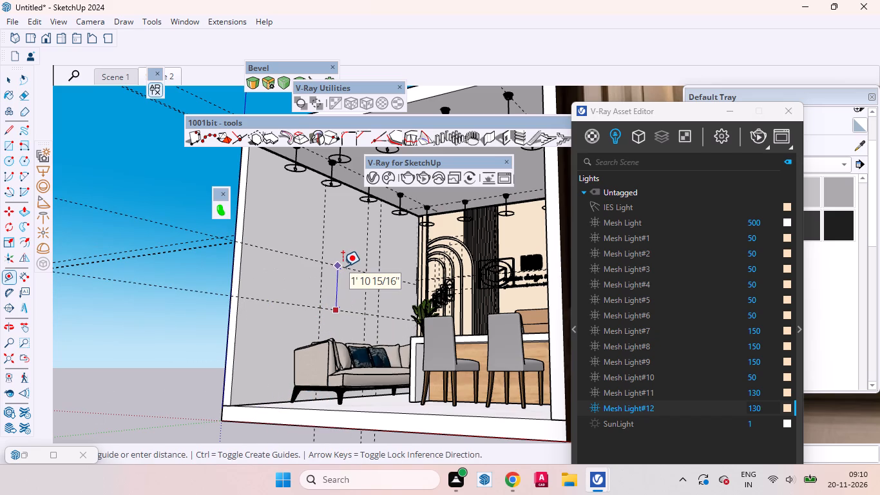
{"action": "type", "text": "3'"}
{"action": "key", "text": "Return"}
{"action": "key", "text": "space"}
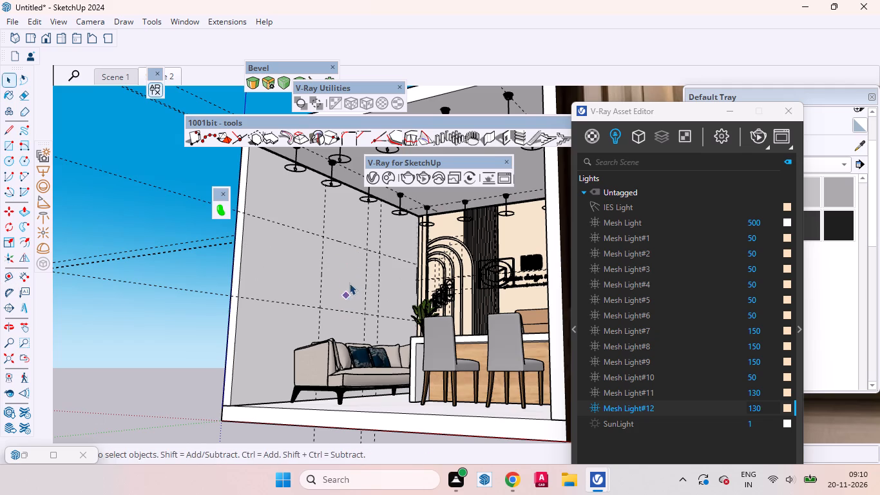
Examine the guide layout on the sofa wall from outside the room and from the Scene 2 camera view.
{"action": "middle_click_drag", "start_coordinate": [350, 289], "coordinate": [344, 371]}
{"action": "scroll", "coordinate": [372, 326], "scroll_direction": "down", "scroll_amount": 3}
{"action": "scroll", "coordinate": [348, 279], "scroll_direction": "up", "scroll_amount": 2}
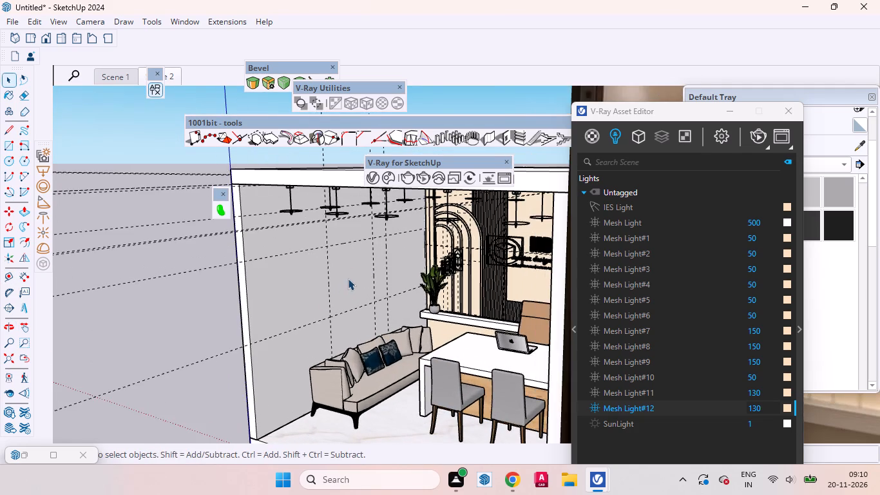
{"action": "middle_click_drag", "start_coordinate": [307, 308], "coordinate": [371, 309]}
{"action": "left_click", "coordinate": [169, 73]}
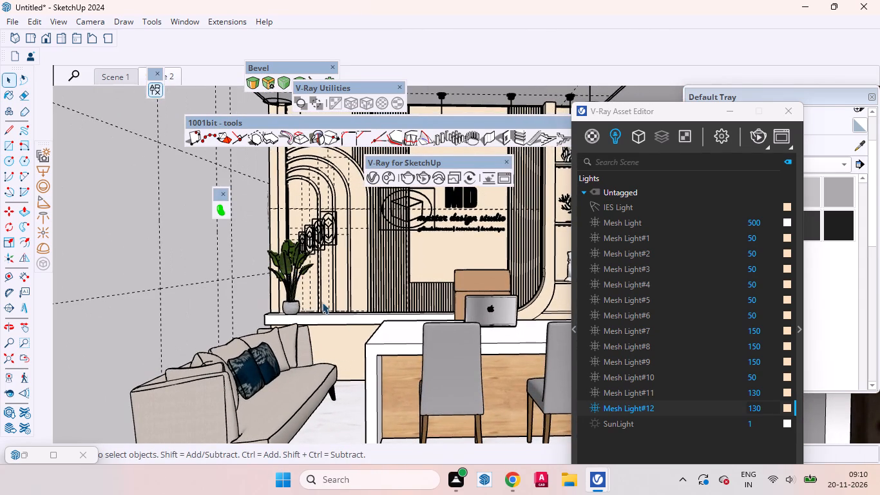
{"action": "scroll", "coordinate": [322, 302], "scroll_direction": "down", "scroll_amount": 8}
{"action": "middle_click_drag", "start_coordinate": [311, 298], "coordinate": [246, 298]}
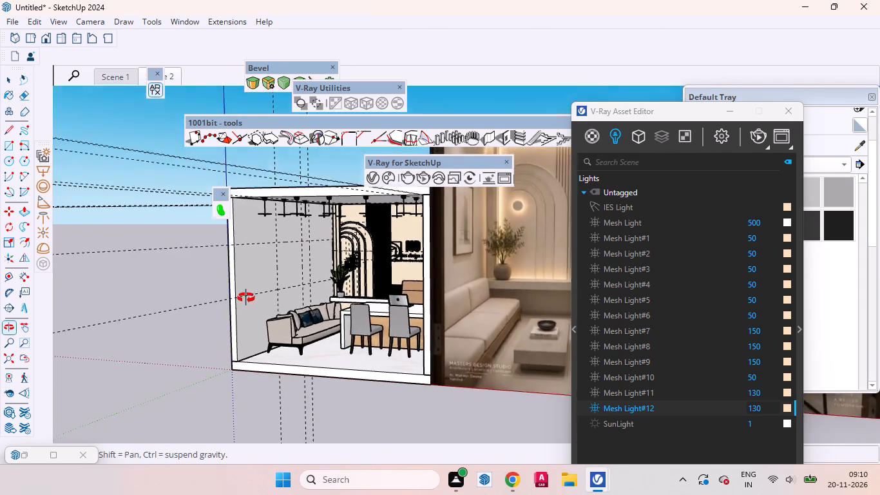
{"action": "middle_click_drag", "start_coordinate": [246, 298], "coordinate": [279, 289]}
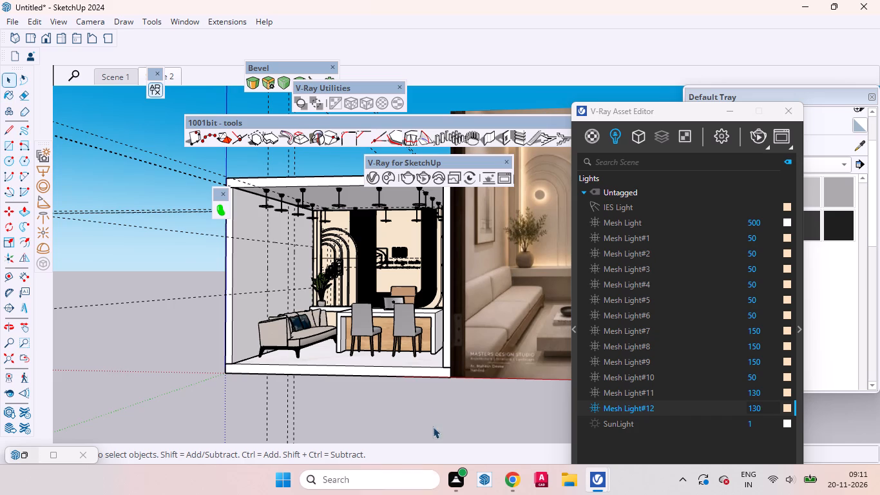
Create a new empty group and draw a rectangle in it on the sofa wall, filling the 3' by 3' area framed by the guides.
{"action": "right_click", "coordinate": [152, 349]}
{"action": "left_click", "coordinate": [178, 393]}
{"action": "scroll", "coordinate": [295, 244], "scroll_direction": "up", "scroll_amount": 2}
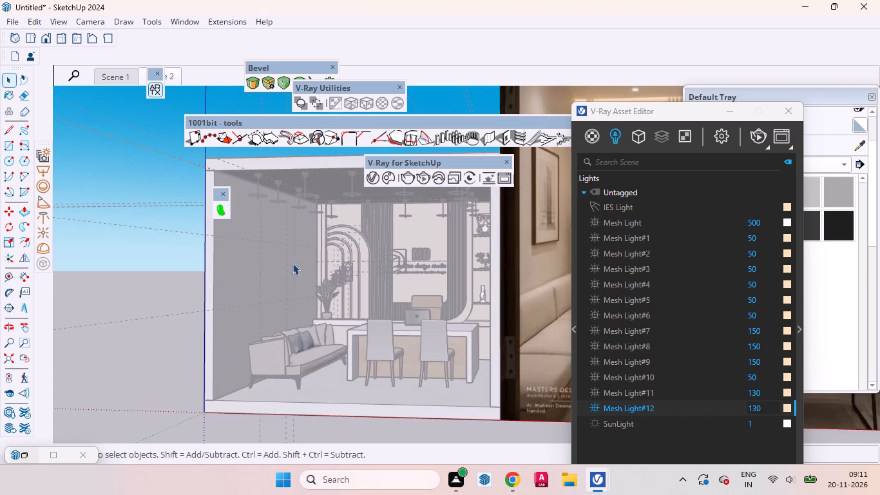
{"action": "scroll", "coordinate": [280, 271], "scroll_direction": "up", "scroll_amount": 19}
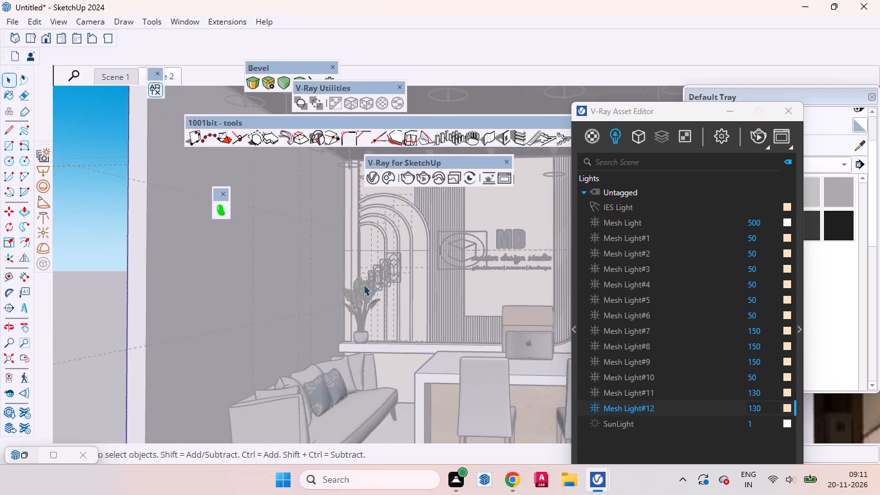
{"action": "key", "text": "r"}
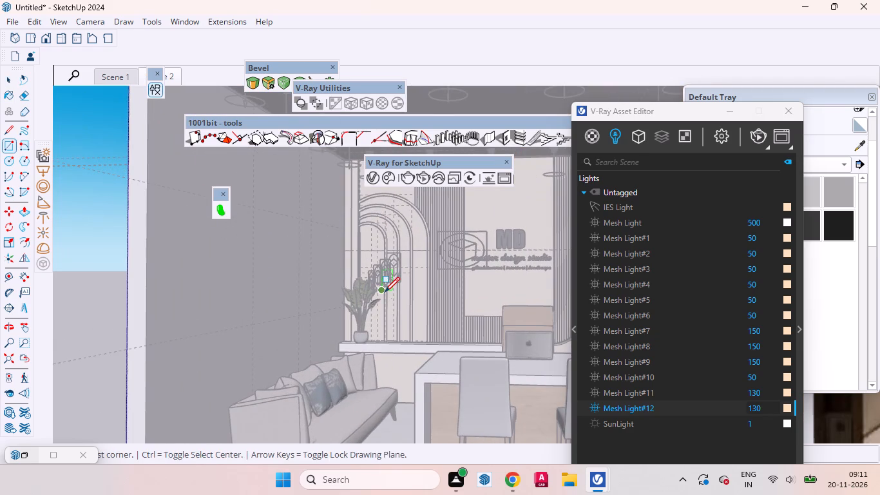
{"action": "left_click", "coordinate": [301, 220]}
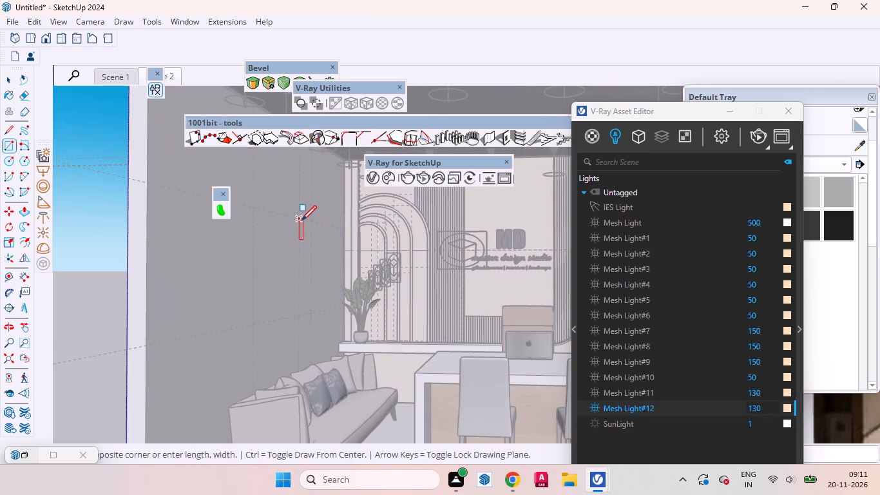
{"action": "left_click", "coordinate": [256, 325]}
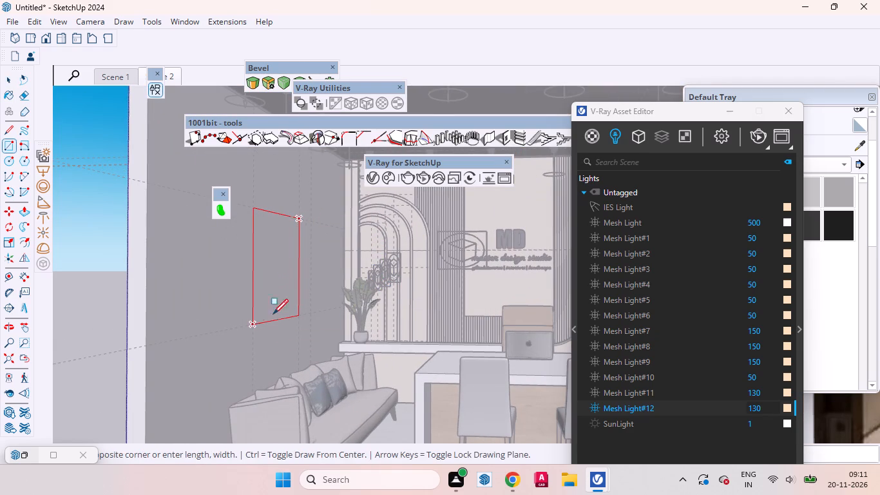
Pull the rectangle out 25 mm from the sofa wall to form a panel, and close the group.
{"action": "key", "text": "p"}
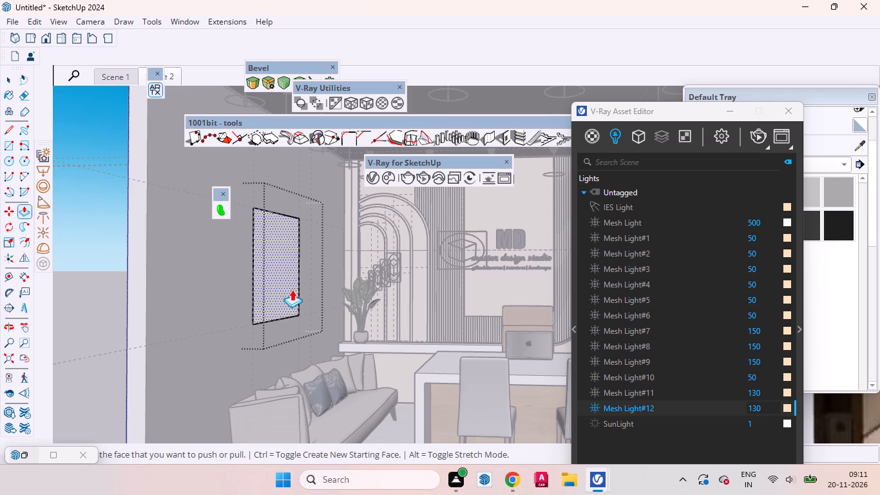
{"action": "left_click", "coordinate": [271, 278]}
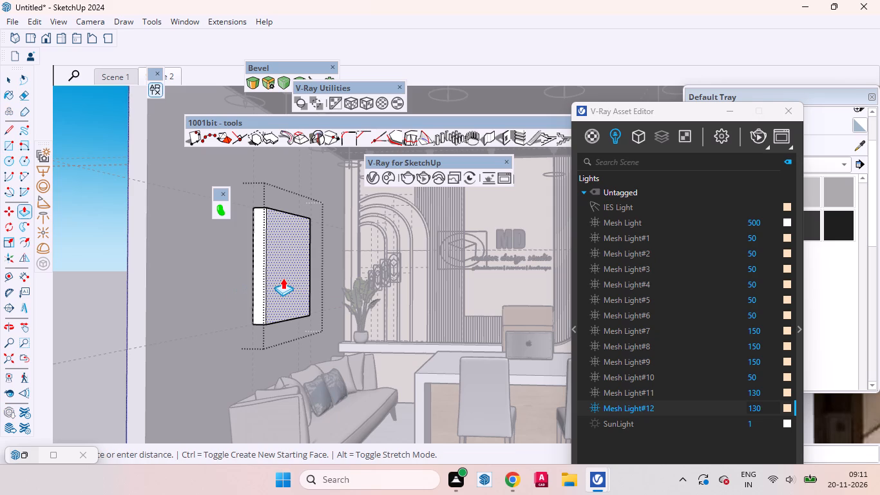
{"action": "type", "text": "25mm"}
{"action": "key", "text": "Return"}
{"action": "key", "text": "space"}
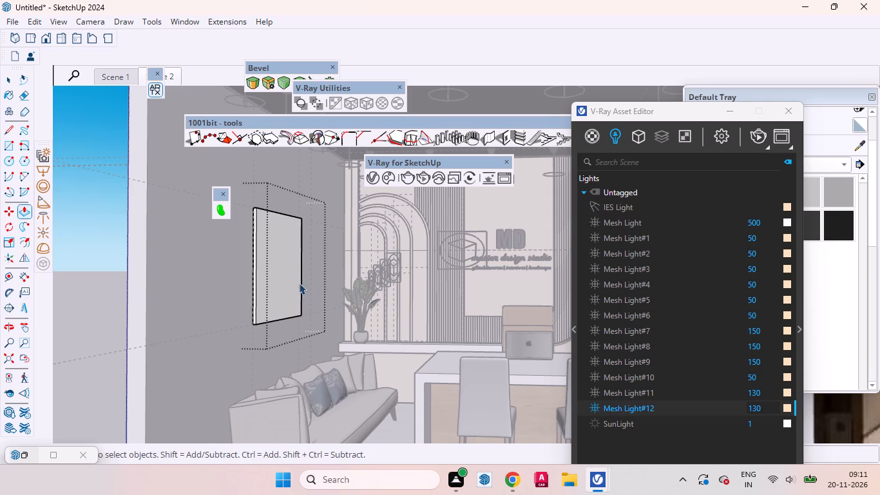
{"action": "scroll", "coordinate": [316, 246], "scroll_direction": "down", "scroll_amount": 10}
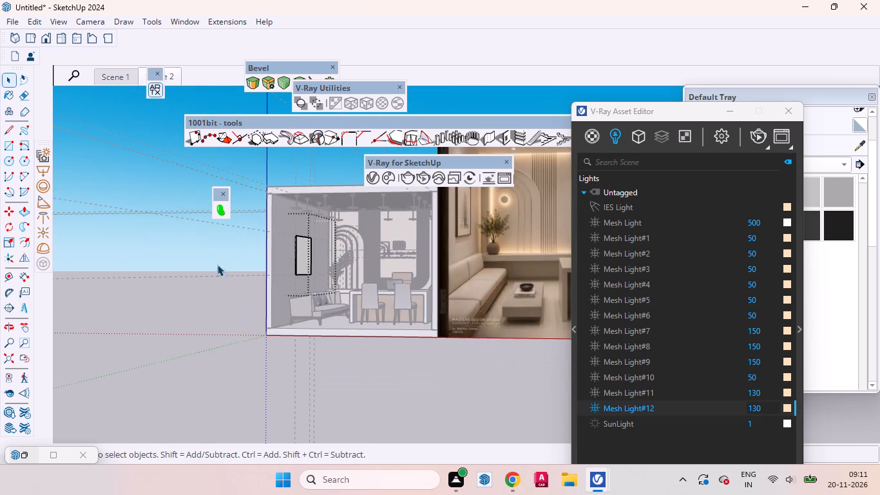
{"action": "left_click", "coordinate": [212, 253]}
Copy the panel group straight across the room onto the opposite side wall beside the niche shelves.
{"action": "scroll", "coordinate": [309, 254], "scroll_direction": "up", "scroll_amount": 5}
{"action": "left_click", "coordinate": [301, 258]}
{"action": "middle_click_drag", "start_coordinate": [305, 271], "coordinate": [363, 291]}
{"action": "scroll", "coordinate": [228, 300], "scroll_direction": "down", "scroll_amount": 6}
{"action": "scroll", "coordinate": [293, 319], "scroll_direction": "up", "scroll_amount": 2}
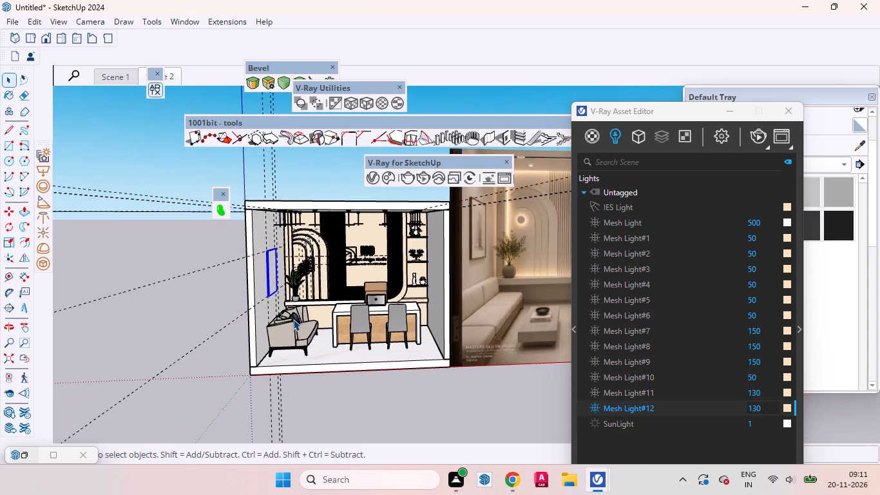
{"action": "key", "text": "m"}
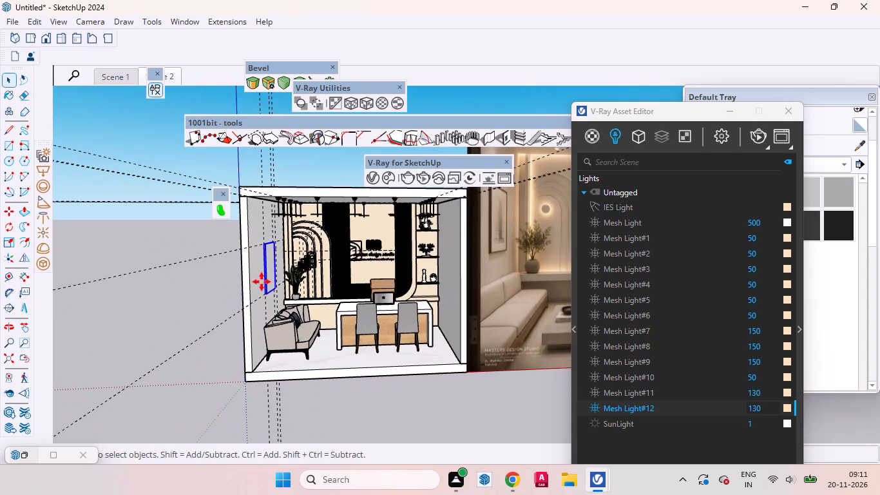
{"action": "scroll", "coordinate": [262, 282], "scroll_direction": "up", "scroll_amount": 13}
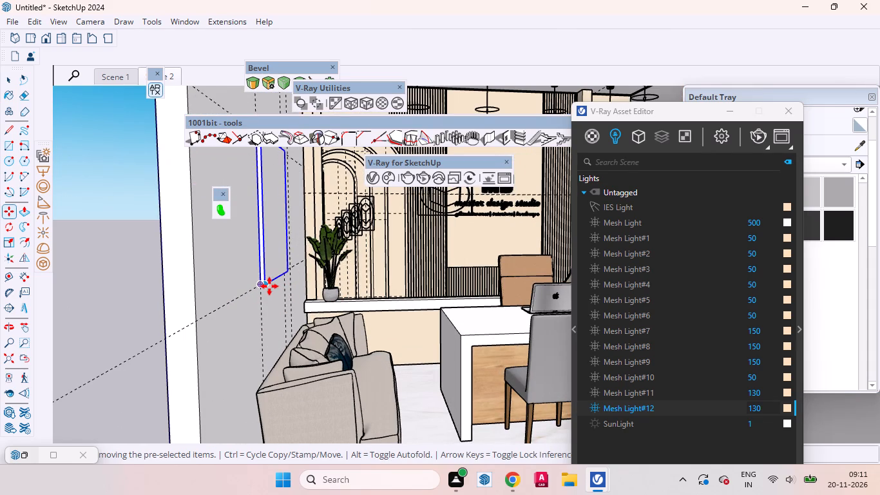
{"action": "left_click", "coordinate": [269, 286]}
{"action": "scroll", "coordinate": [313, 296], "scroll_direction": "down", "scroll_amount": 9}
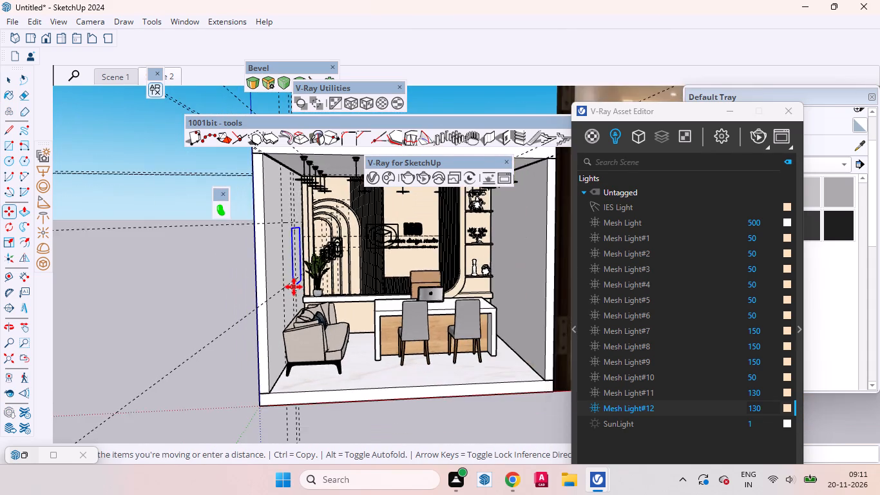
{"action": "scroll", "coordinate": [294, 287], "scroll_direction": "down", "scroll_amount": 2}
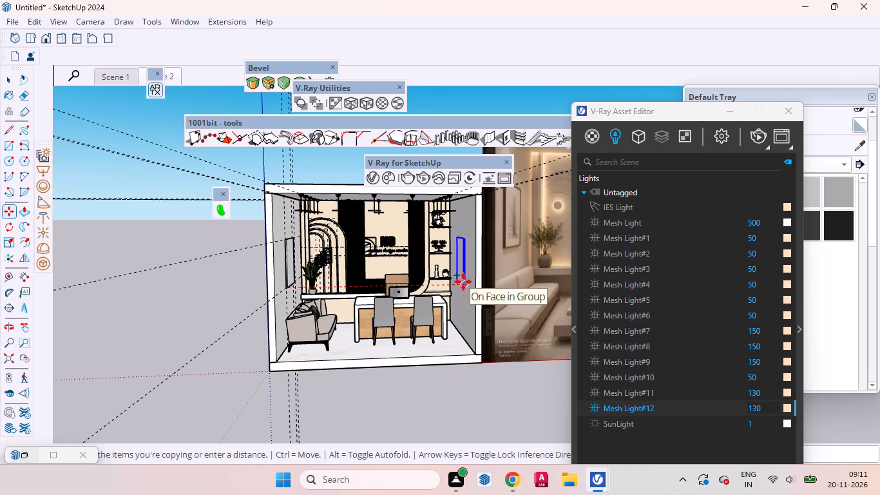
{"action": "left_click", "coordinate": [463, 282]}
{"action": "key", "text": "space"}
Select the vertical guides extending above the room and delete them.
{"action": "scroll", "coordinate": [312, 225], "scroll_direction": "up", "scroll_amount": 2}
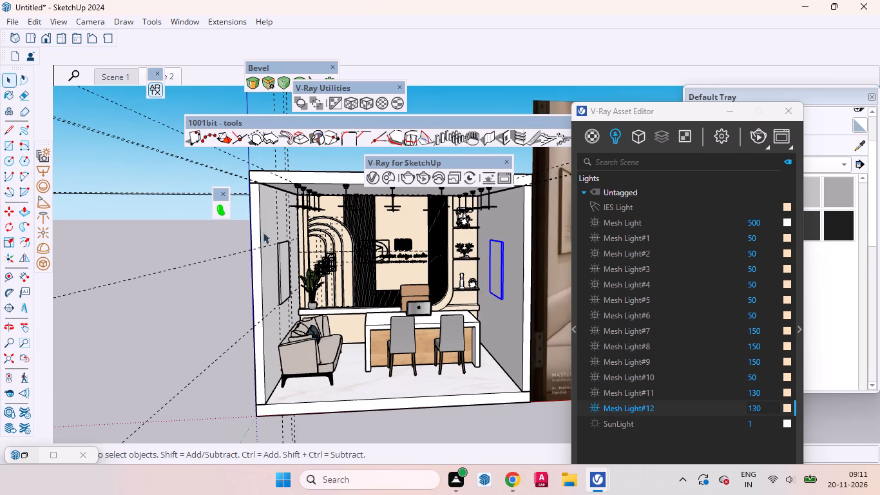
{"action": "left_click", "coordinate": [173, 75]}
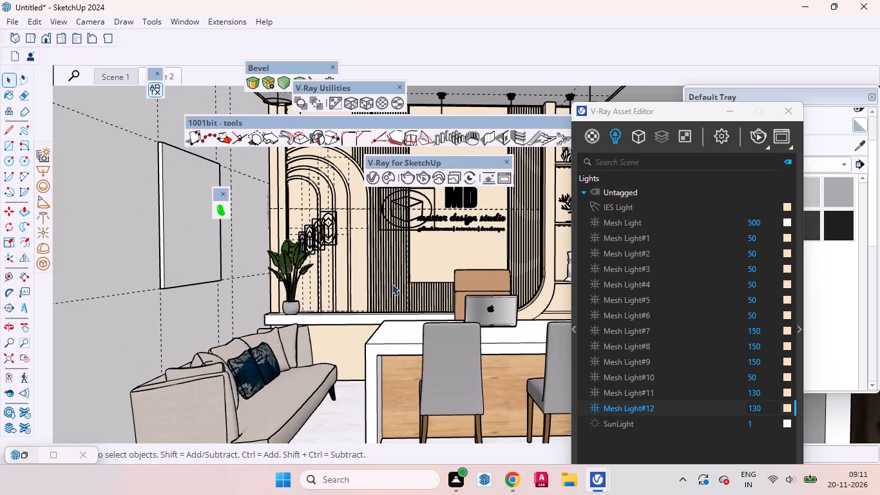
{"action": "scroll", "coordinate": [393, 284], "scroll_direction": "down", "scroll_amount": 3}
{"action": "scroll", "coordinate": [338, 313], "scroll_direction": "down", "scroll_amount": 17}
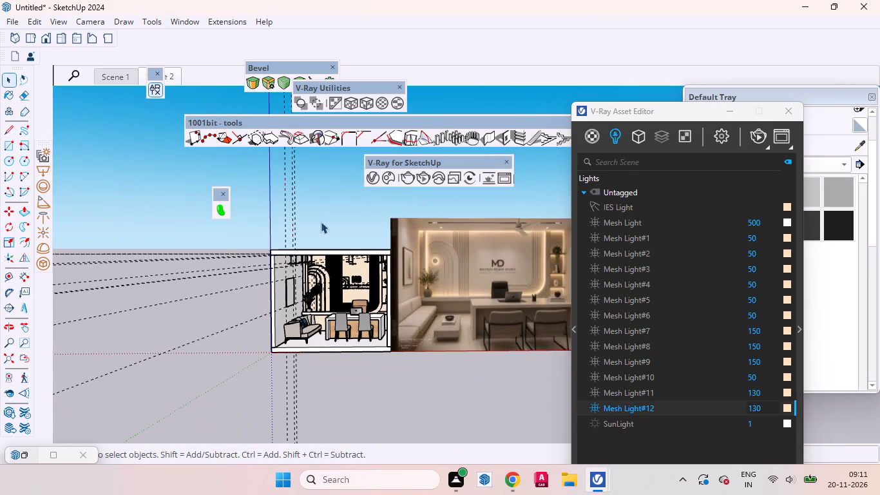
{"action": "left_click_drag", "start_coordinate": [330, 207], "coordinate": [216, 101]}
{"action": "key", "text": "Delete"}
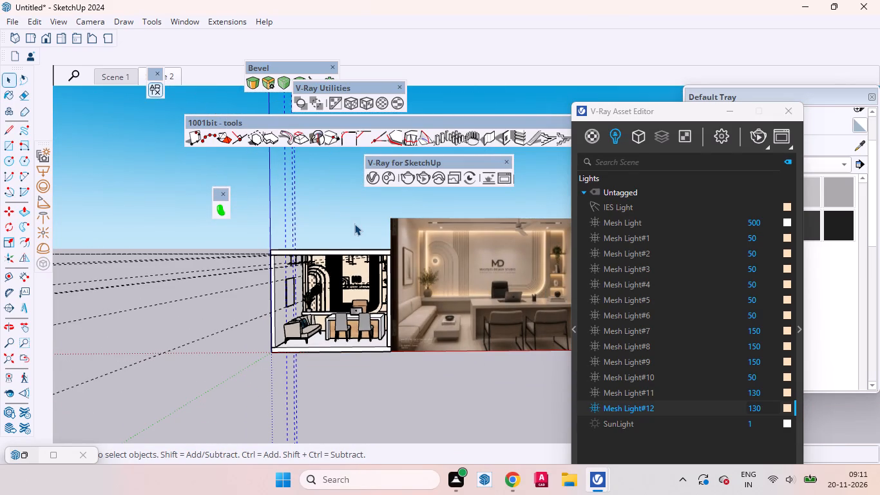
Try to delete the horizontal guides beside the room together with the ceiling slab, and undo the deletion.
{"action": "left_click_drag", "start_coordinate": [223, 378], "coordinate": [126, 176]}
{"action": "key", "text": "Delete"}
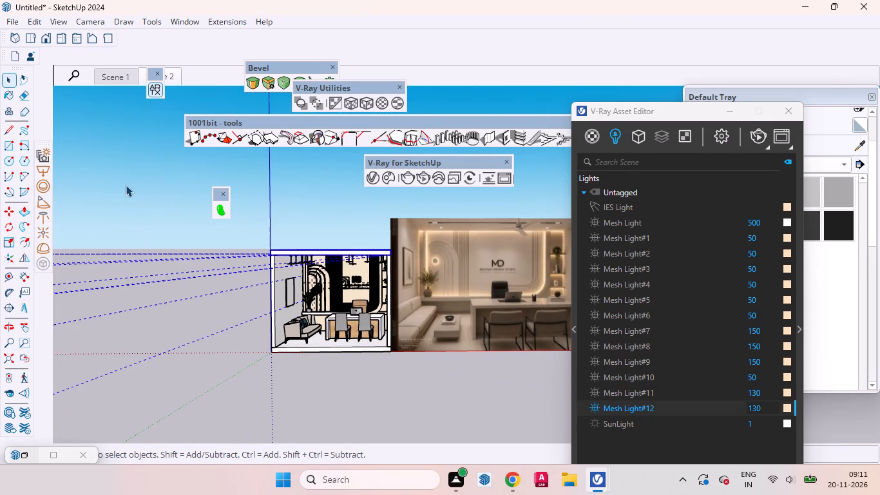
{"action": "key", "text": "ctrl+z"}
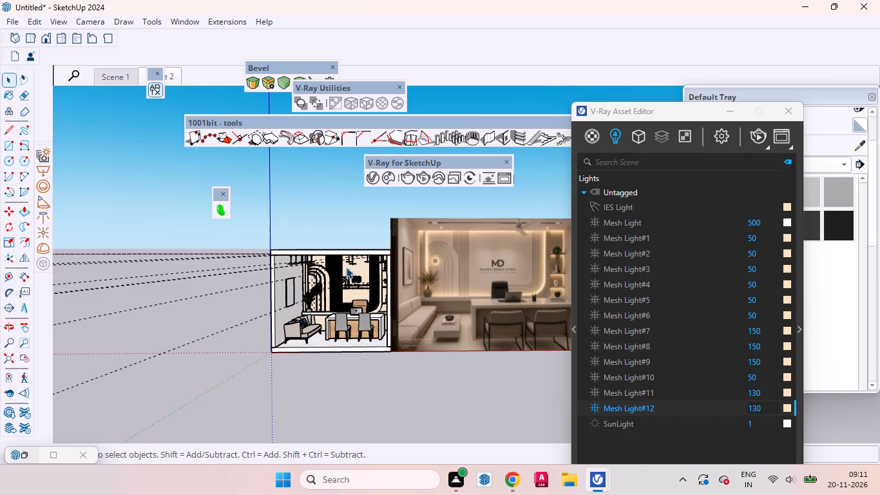
Open the ceiling slab group, delete the guides inside it that extend beside the room, and close the group.
{"action": "double_click", "coordinate": [334, 251]}
{"action": "left_click_drag", "start_coordinate": [205, 354], "coordinate": [124, 243]}
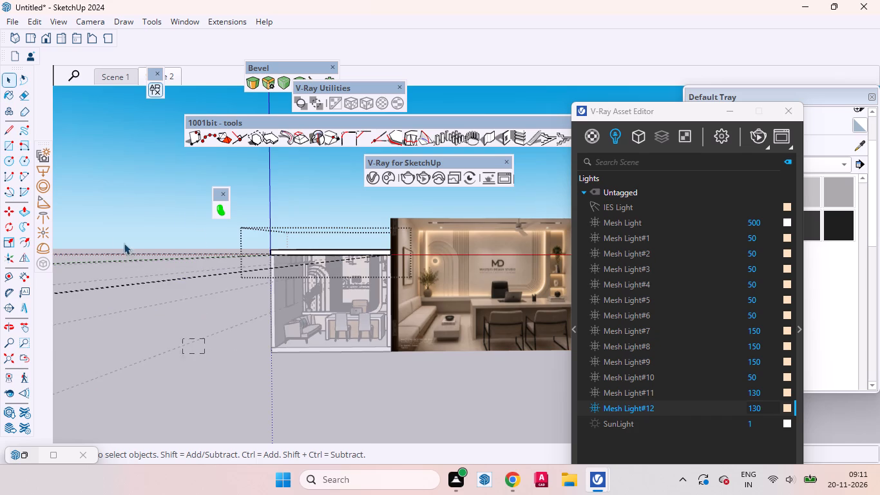
{"action": "left_click_drag", "start_coordinate": [124, 243], "coordinate": [101, 163]}
{"action": "key", "text": "Delete"}
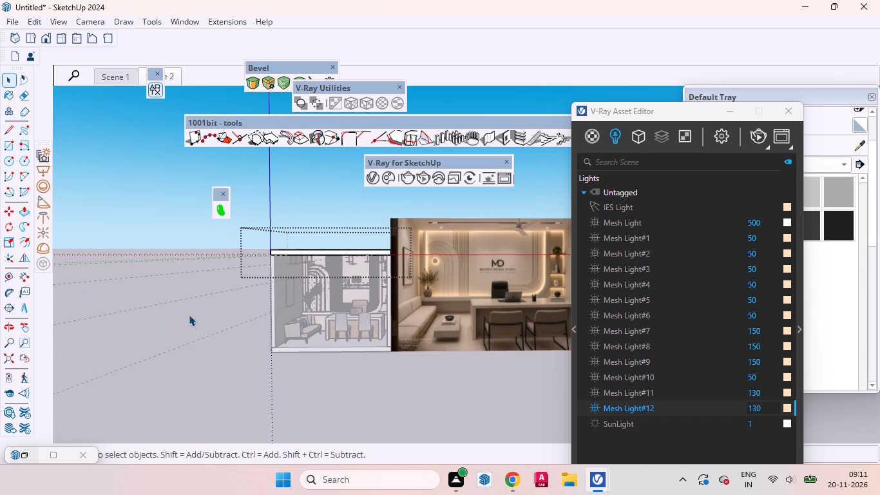
{"action": "left_click", "coordinate": [229, 386]}
Delete the remaining horizontal guides extending beside the room outside the ceiling group.
{"action": "left_click_drag", "start_coordinate": [211, 389], "coordinate": [117, 206]}
{"action": "key", "text": "Delete"}
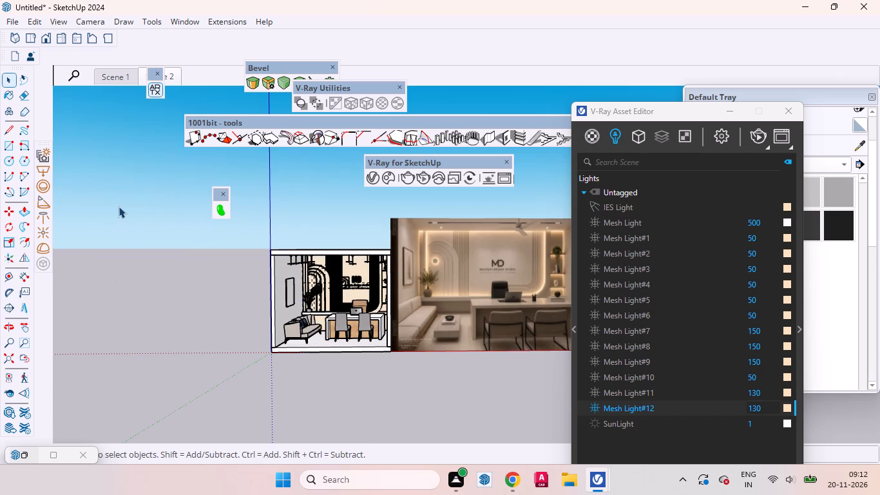
Review the sofa wall panel and the room from the Scene 2 camera view.
{"action": "scroll", "coordinate": [318, 275], "scroll_direction": "up", "scroll_amount": 4}
{"action": "left_click", "coordinate": [174, 70]}
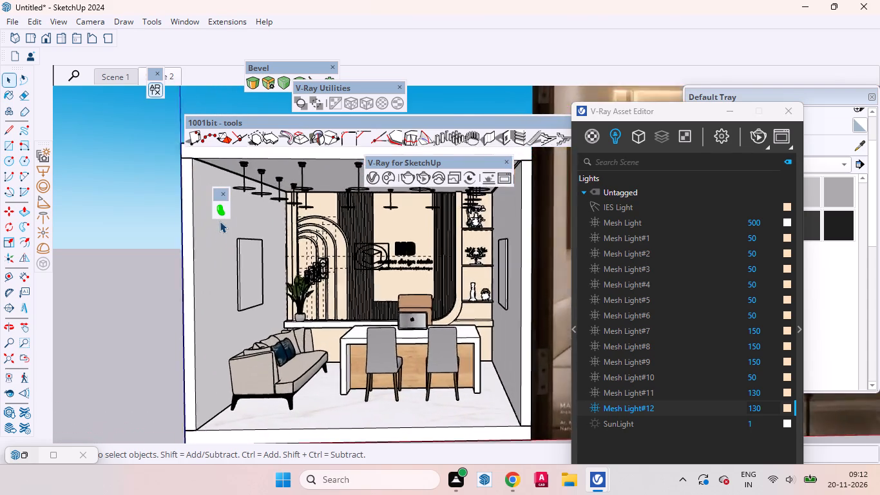
{"action": "scroll", "coordinate": [276, 321], "scroll_direction": "down", "scroll_amount": 2}
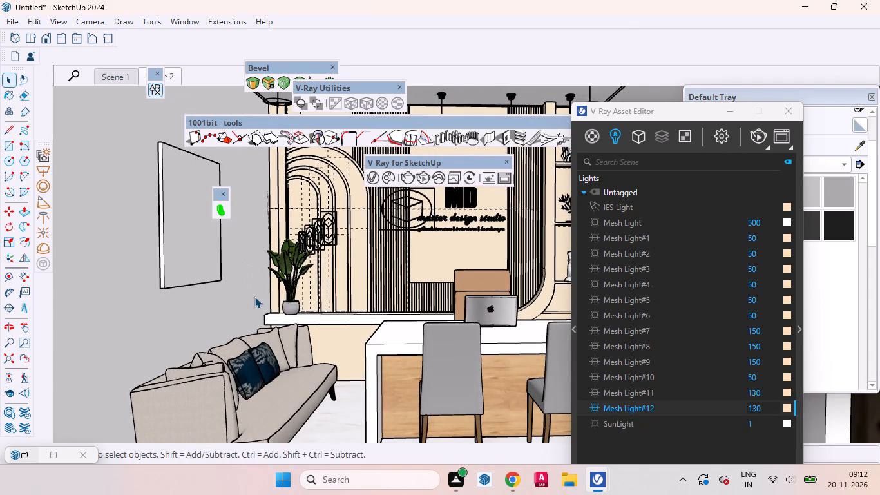
{"action": "scroll", "coordinate": [295, 327], "scroll_direction": "down", "scroll_amount": 4}
{"action": "scroll", "coordinate": [231, 257], "scroll_direction": "up", "scroll_amount": 4}
{"action": "scroll", "coordinate": [330, 320], "scroll_direction": "down", "scroll_amount": 2}
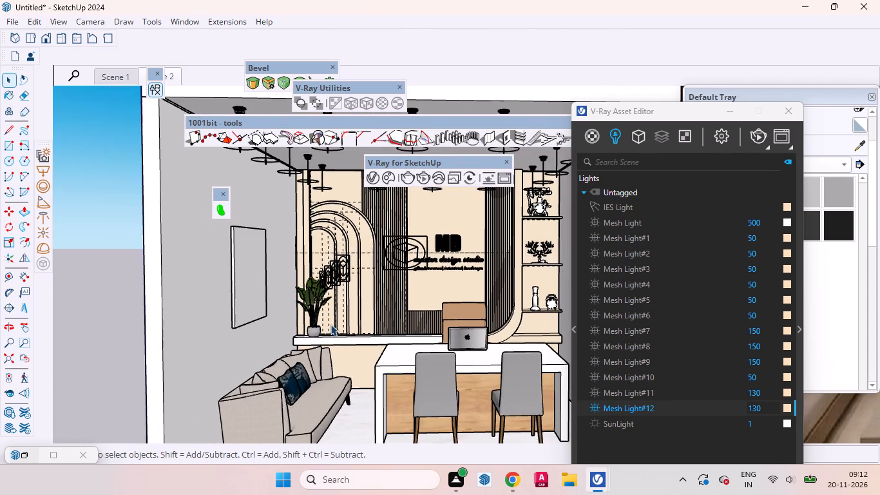
Open the framed panel group on the sofa wall and offset its front face inward by 20 mm.
{"action": "middle_click_drag", "start_coordinate": [297, 294], "coordinate": [247, 283]}
{"action": "scroll", "coordinate": [256, 257], "scroll_direction": "up", "scroll_amount": 6}
{"action": "scroll", "coordinate": [285, 341], "scroll_direction": "down", "scroll_amount": 2}
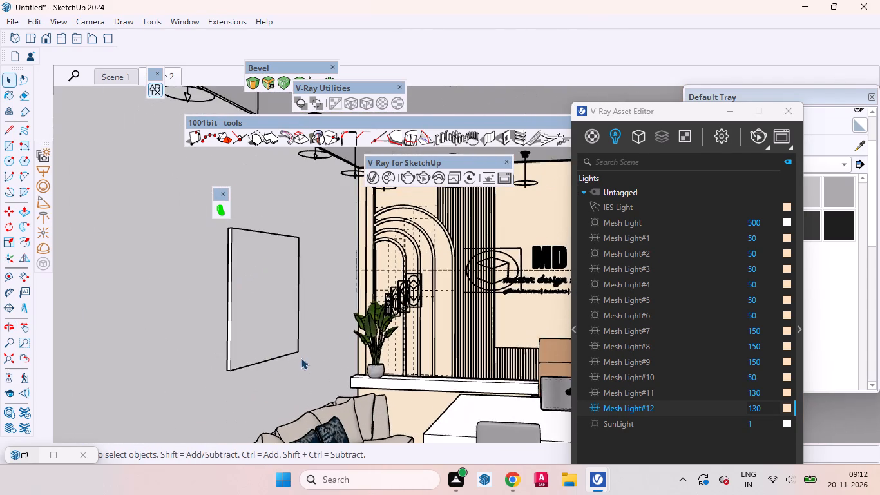
{"action": "scroll", "coordinate": [260, 291], "scroll_direction": "up", "scroll_amount": 2}
{"action": "left_click", "coordinate": [259, 291]}
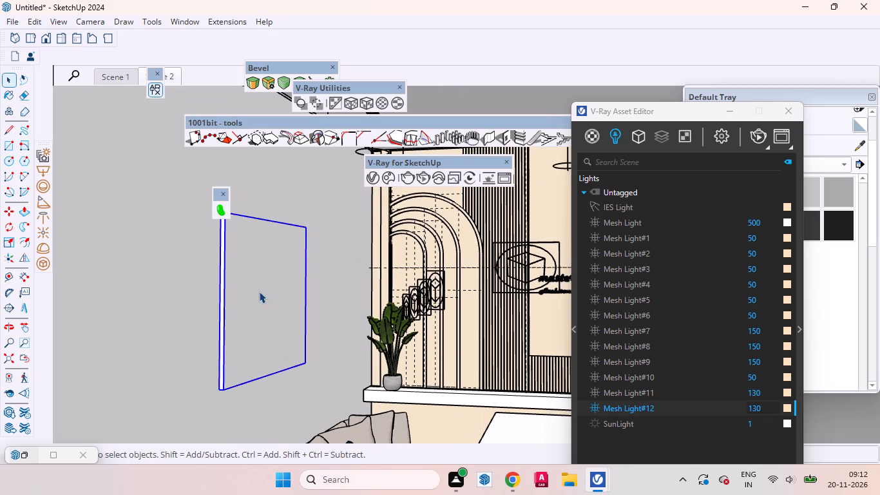
{"action": "double_click", "coordinate": [280, 277]}
{"action": "left_click", "coordinate": [272, 289]}
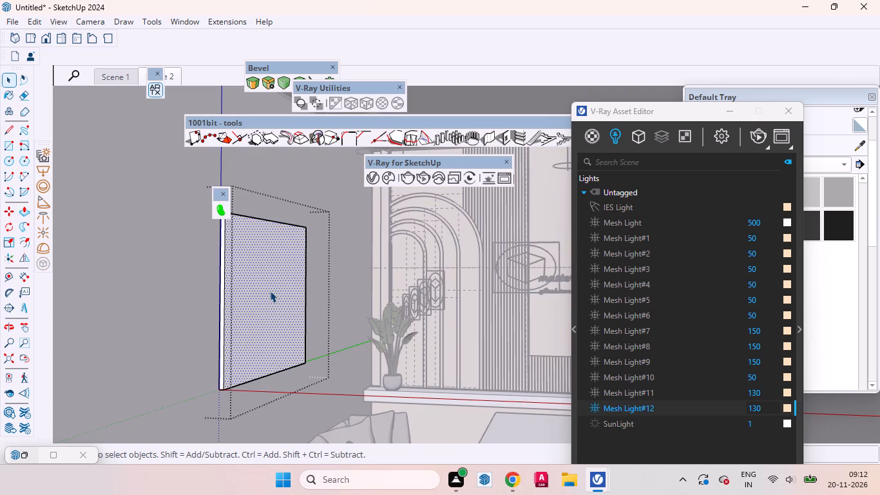
{"action": "key", "text": "f"}
{"action": "scroll", "coordinate": [248, 277], "scroll_direction": "up", "scroll_amount": 4}
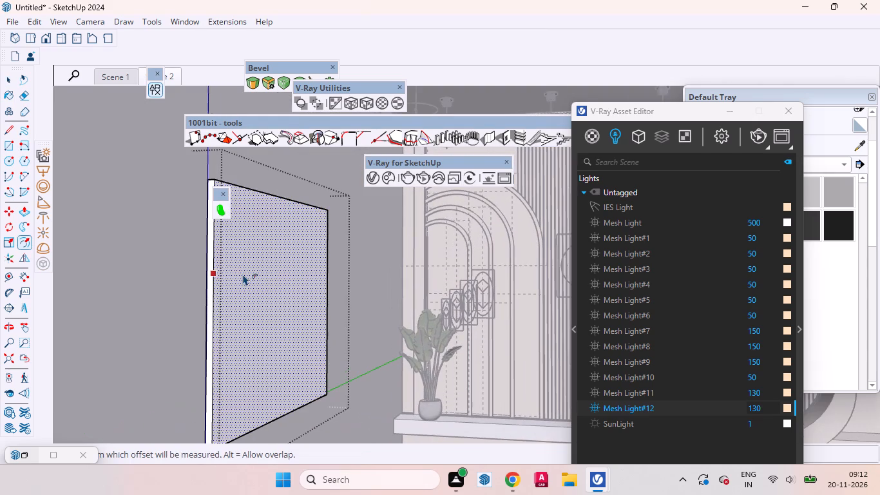
{"action": "left_click", "coordinate": [233, 269]}
{"action": "type", "text": "18"}
{"action": "key", "text": "BackSpace"}
{"action": "key", "text": "BackSpace"}
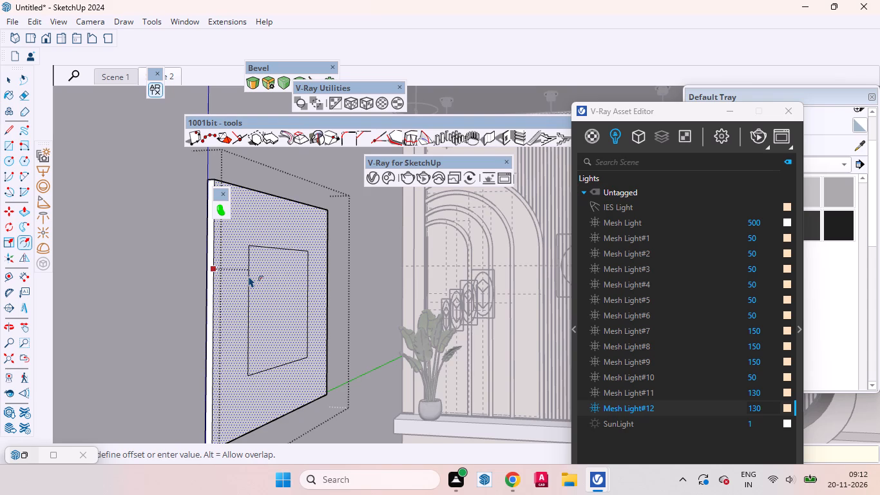
{"action": "key", "text": "BackSpace"}
{"action": "key", "text": "2"}
{"action": "type", "text": "0mm"}
{"action": "key", "text": "Return"}
{"action": "key", "text": "space"}
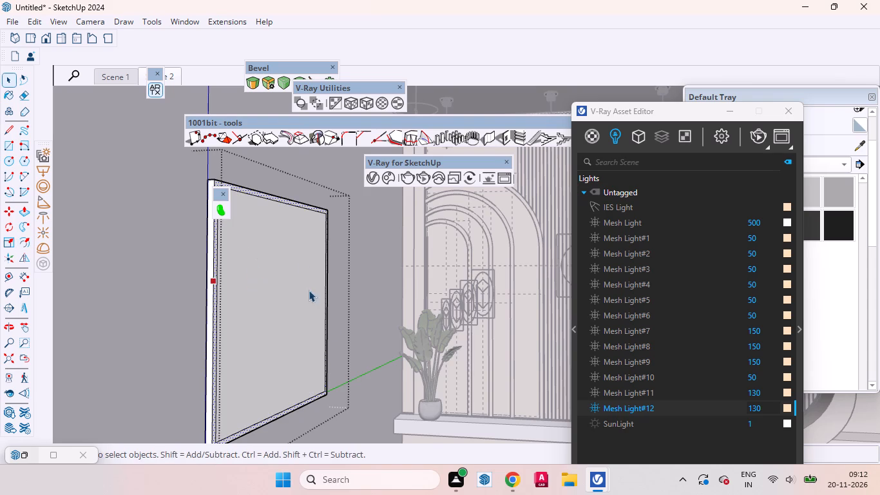
Push/pull the sofa wall panel's inner face slightly within its thin border.
{"action": "scroll", "coordinate": [376, 379], "scroll_direction": "down", "scroll_amount": 1}
{"action": "left_click", "coordinate": [280, 281]}
{"action": "scroll", "coordinate": [274, 197], "scroll_direction": "up", "scroll_amount": 6}
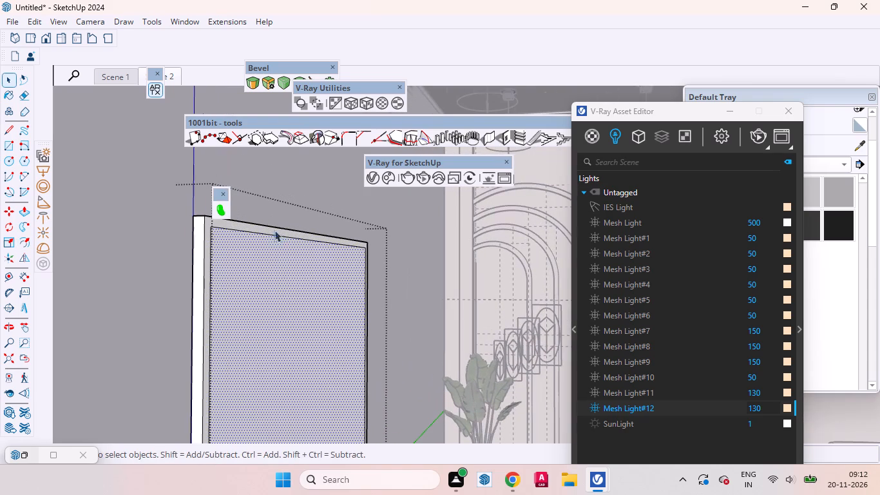
{"action": "key", "text": "p"}
{"action": "left_click", "coordinate": [303, 316]}
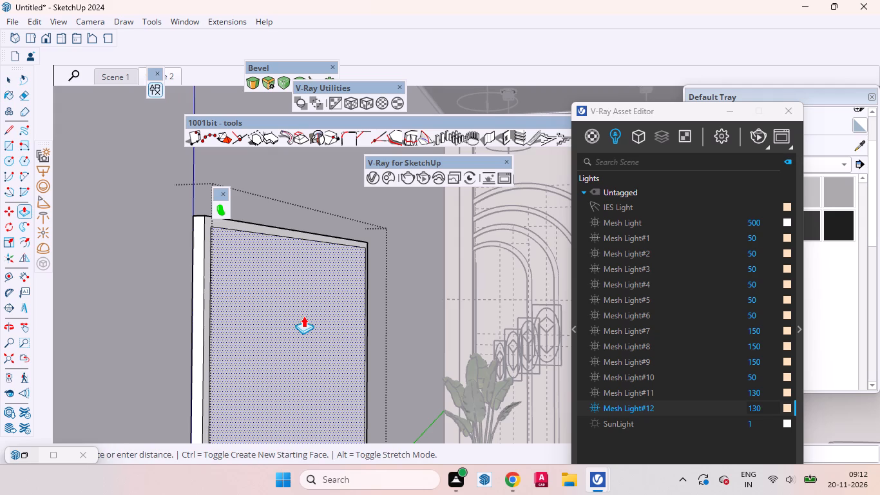
{"action": "left_click", "coordinate": [301, 315]}
{"action": "key", "text": "space"}
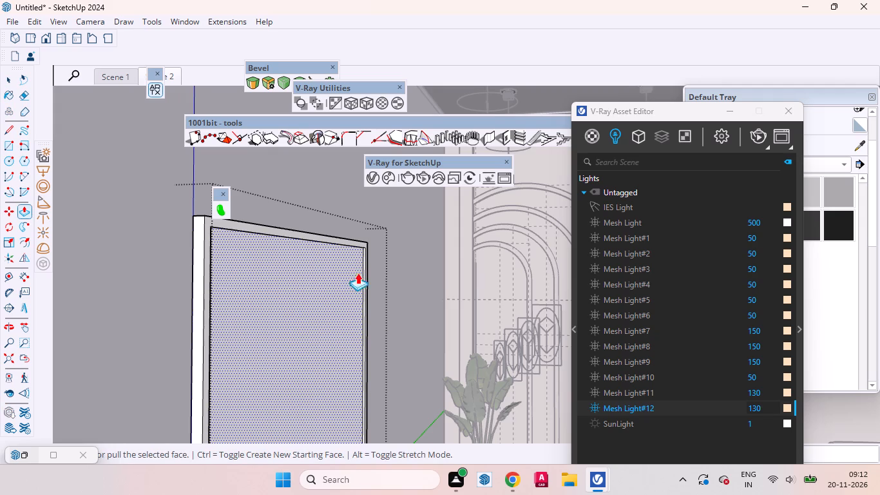
Create a new material textured with the face artwork 6740b89da3072ccef2f1e7ecbee57dfd.jpg from Downloads, clearing the V-Ray Asset Editor out of the way.
{"action": "scroll", "coordinate": [347, 262], "scroll_direction": "down", "scroll_amount": 10}
{"action": "scroll", "coordinate": [365, 327], "scroll_direction": "down", "scroll_amount": 13}
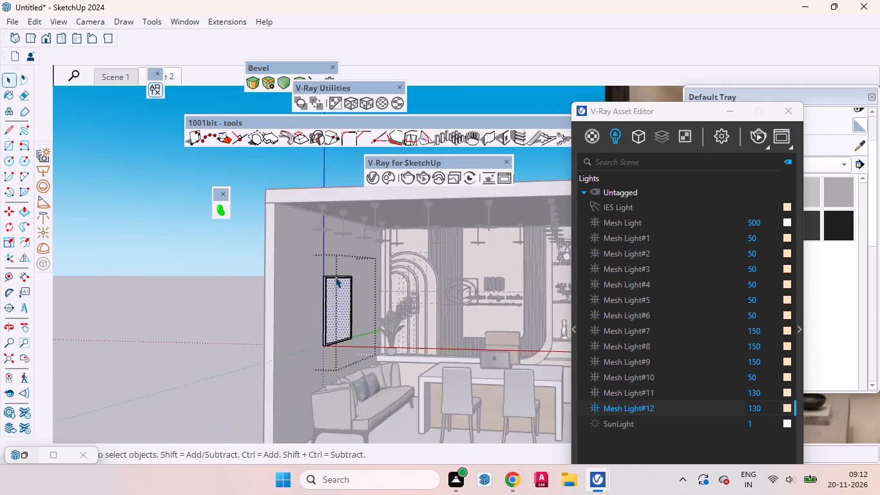
{"action": "scroll", "coordinate": [335, 277], "scroll_direction": "down", "scroll_amount": 4}
{"action": "middle_click_drag", "start_coordinate": [363, 307], "coordinate": [533, 334]}
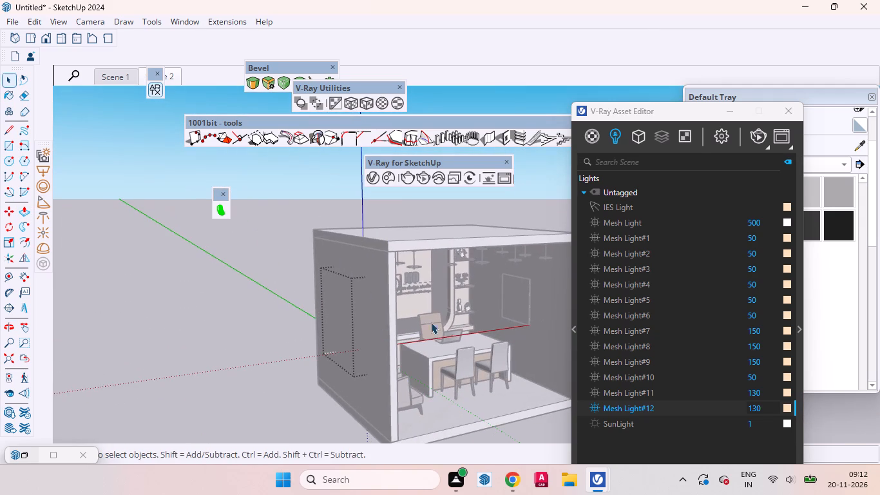
{"action": "middle_click_drag", "start_coordinate": [401, 319], "coordinate": [295, 298]}
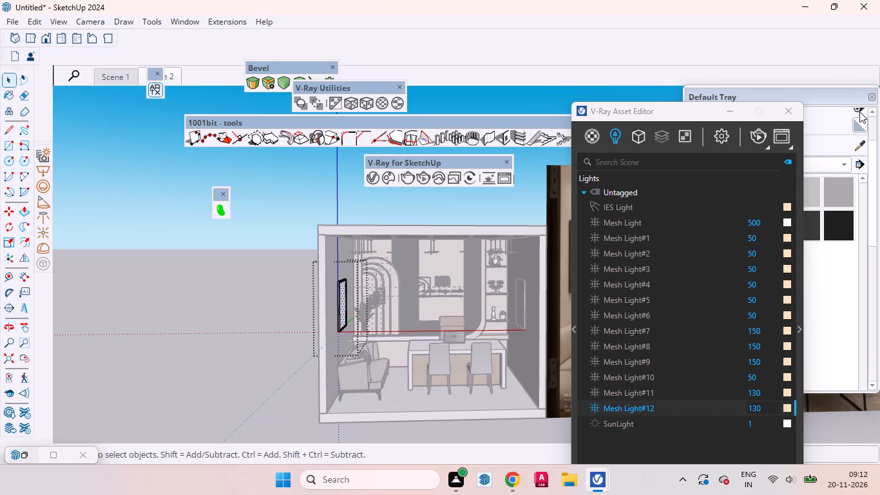
{"action": "left_click", "coordinate": [859, 112]}
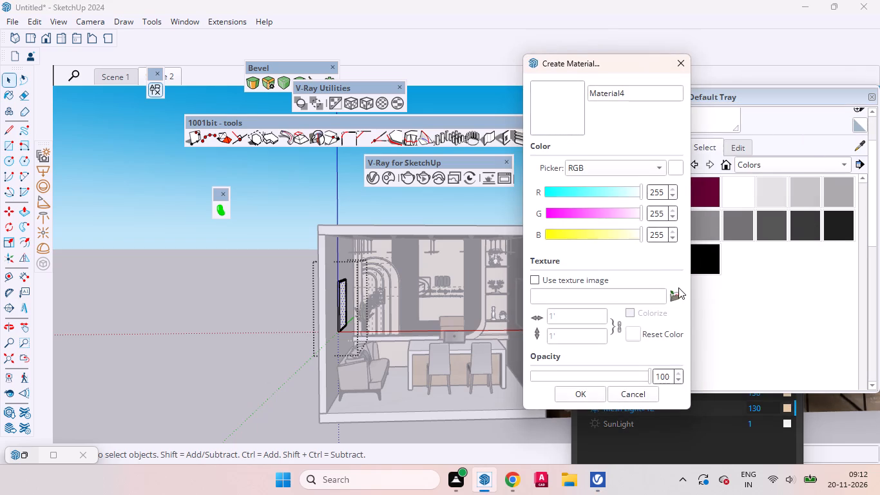
{"action": "left_click", "coordinate": [675, 295]}
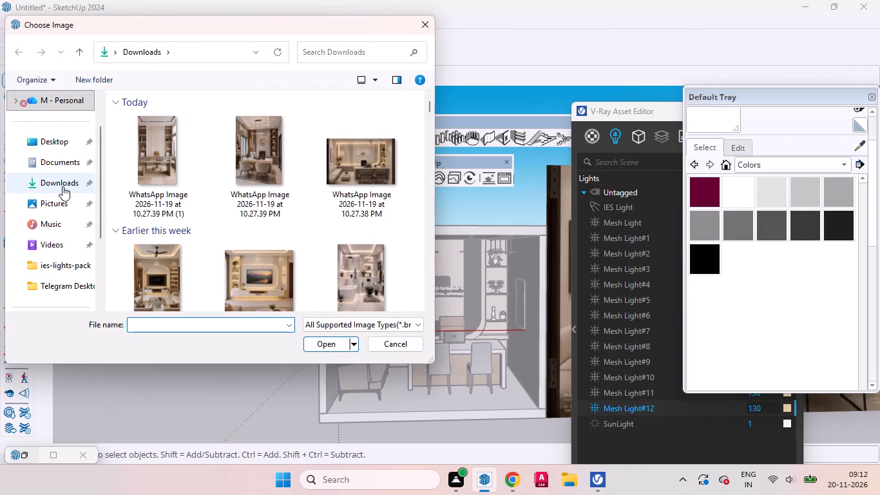
{"action": "left_click", "coordinate": [66, 177]}
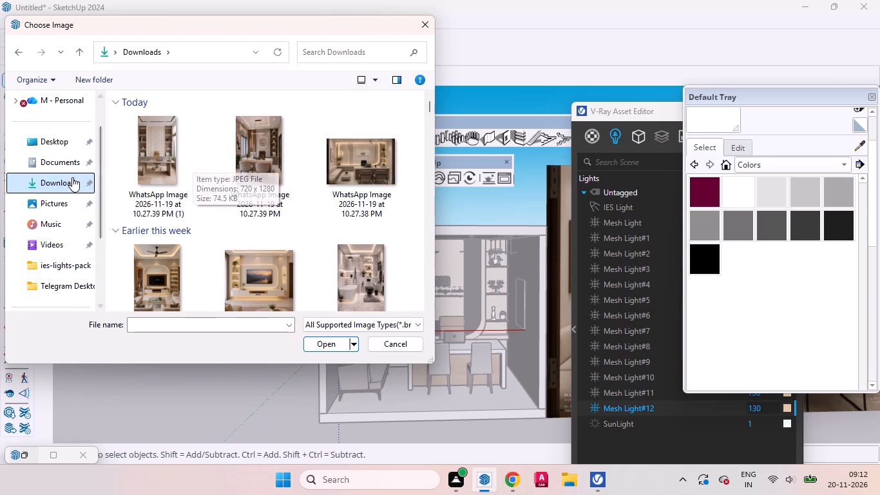
{"action": "left_click", "coordinate": [44, 177]}
{"action": "scroll", "coordinate": [217, 182], "scroll_direction": "down", "scroll_amount": 7}
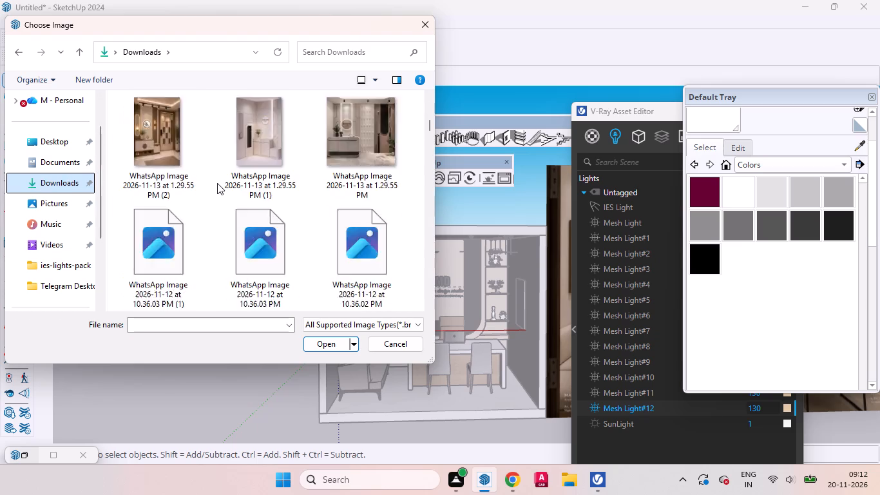
{"action": "scroll", "coordinate": [217, 183], "scroll_direction": "down", "scroll_amount": 14}
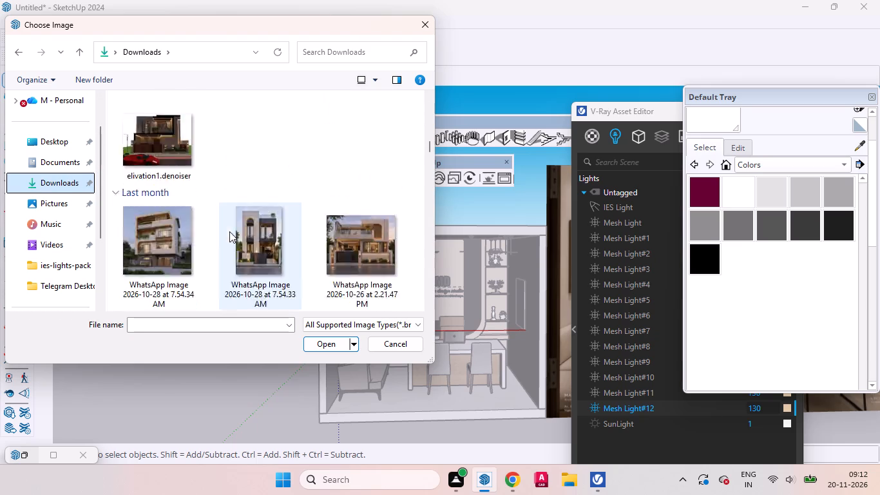
{"action": "scroll", "coordinate": [263, 229], "scroll_direction": "down", "scroll_amount": 6}
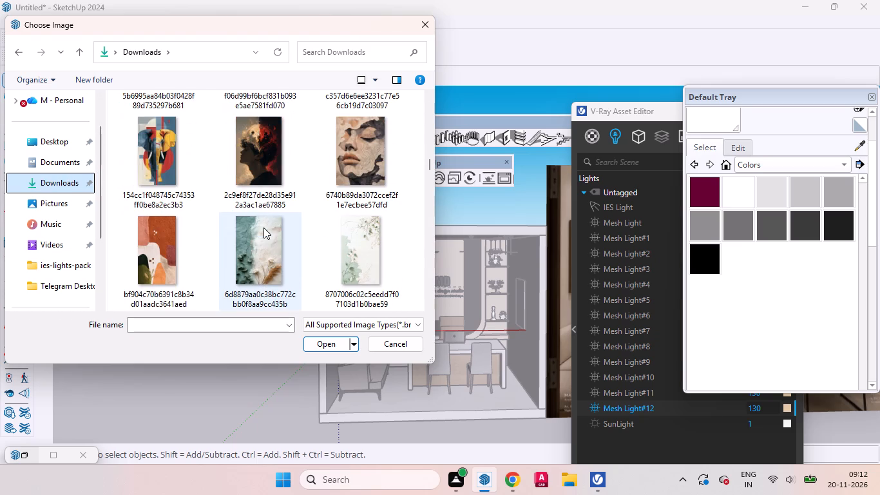
{"action": "left_click", "coordinate": [365, 139]}
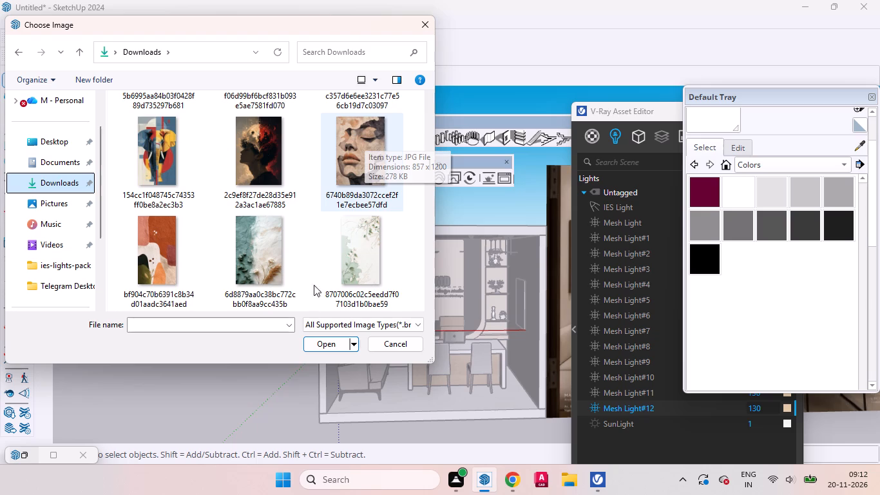
{"action": "left_click", "coordinate": [322, 342]}
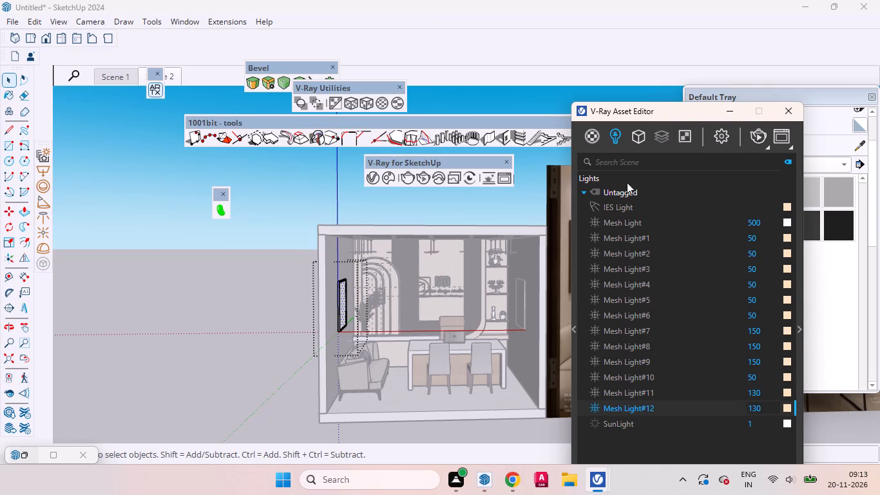
{"action": "left_click_drag", "start_coordinate": [681, 111], "coordinate": [574, 286]}
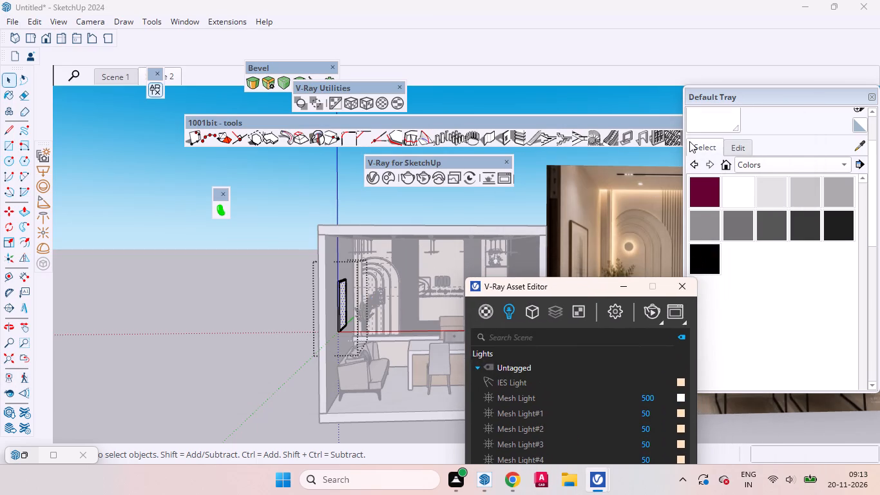
{"action": "scroll", "coordinate": [698, 135], "scroll_direction": "up", "scroll_amount": 3}
{"action": "left_click", "coordinate": [635, 286]}
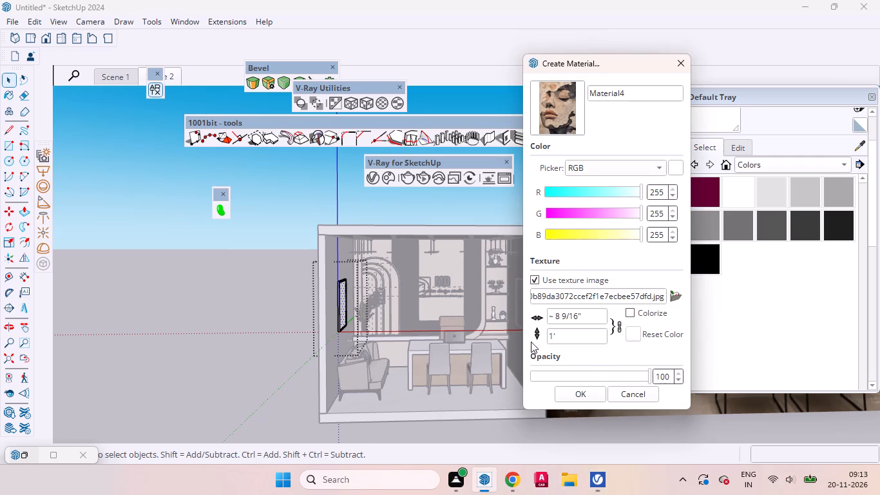
{"action": "left_click", "coordinate": [580, 394]}
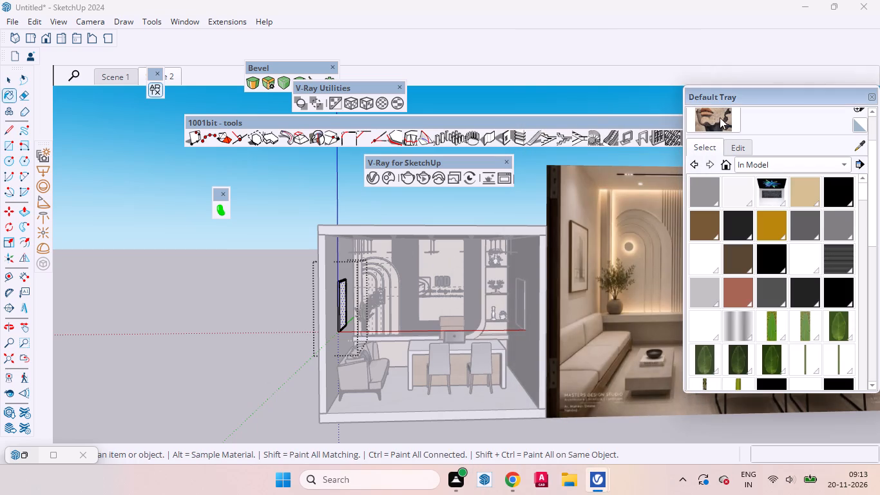
Paint the sofa wall panel's inner face with the face artwork, fit the texture to the face, and close the group.
{"action": "left_click", "coordinate": [719, 117]}
{"action": "scroll", "coordinate": [377, 292], "scroll_direction": "up", "scroll_amount": 18}
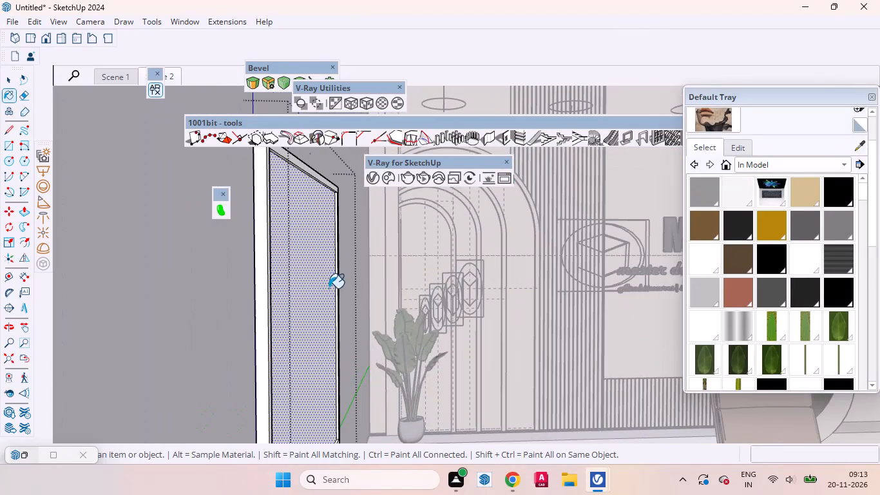
{"action": "left_click", "coordinate": [309, 288]}
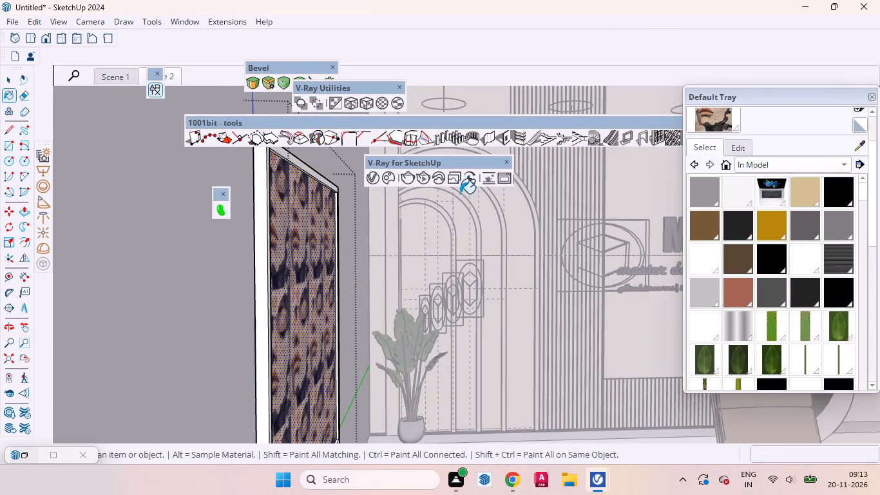
{"action": "left_click", "coordinate": [365, 106]}
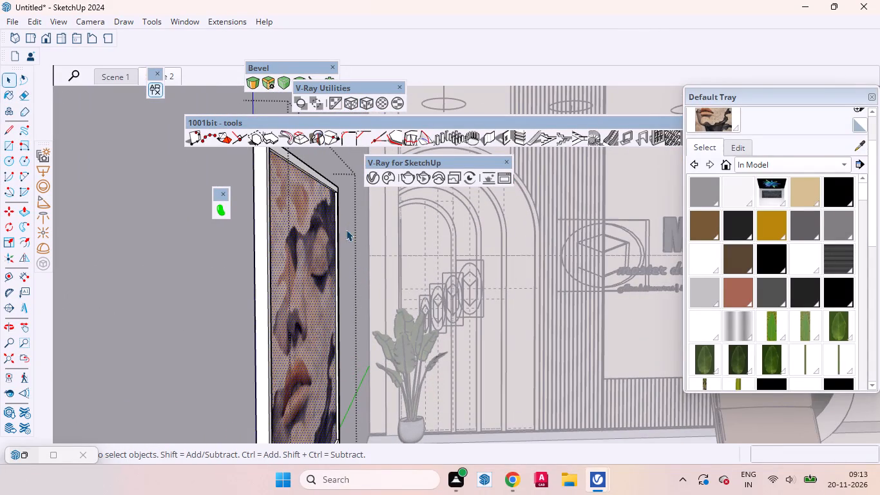
{"action": "scroll", "coordinate": [336, 250], "scroll_direction": "down", "scroll_amount": 3}
{"action": "scroll", "coordinate": [336, 243], "scroll_direction": "up", "scroll_amount": 1}
{"action": "scroll", "coordinate": [332, 238], "scroll_direction": "down", "scroll_amount": 15}
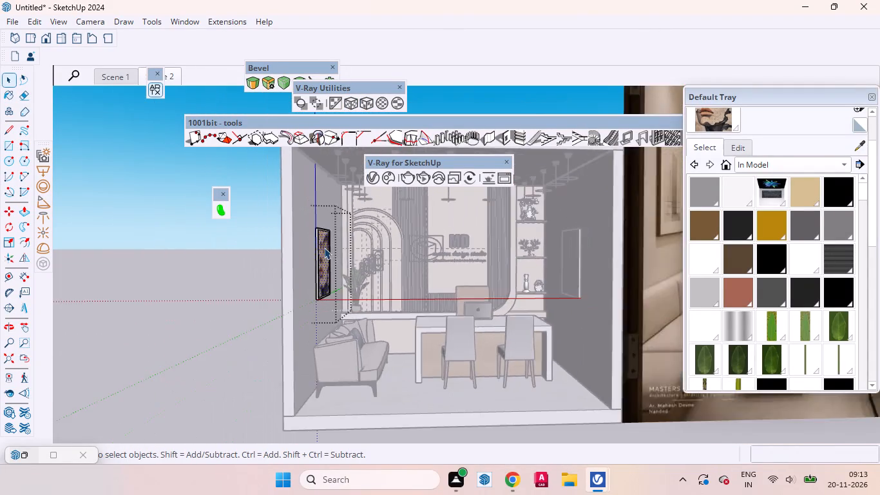
{"action": "scroll", "coordinate": [324, 247], "scroll_direction": "down", "scroll_amount": 2}
{"action": "left_click", "coordinate": [239, 247]}
Paint the frame of the sofa wall panel with the black in-model material.
{"action": "scroll", "coordinate": [325, 237], "scroll_direction": "up", "scroll_amount": 5}
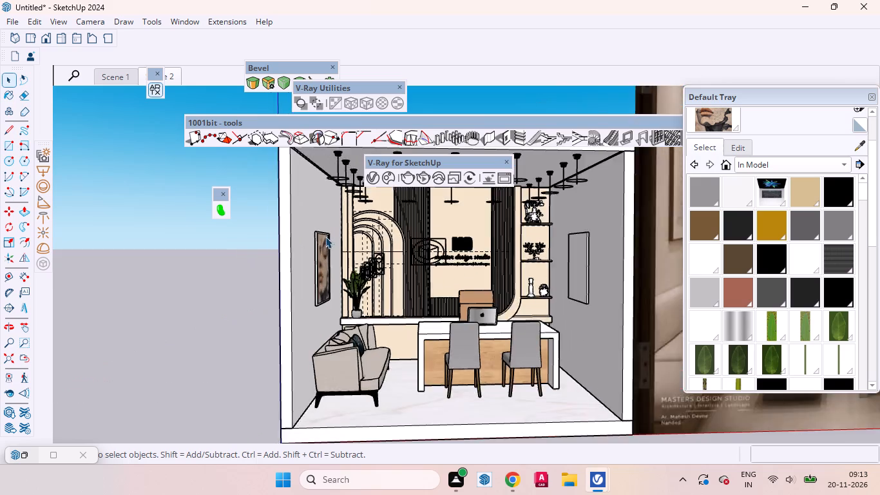
{"action": "scroll", "coordinate": [325, 237], "scroll_direction": "up", "scroll_amount": 2}
{"action": "left_click", "coordinate": [836, 197]}
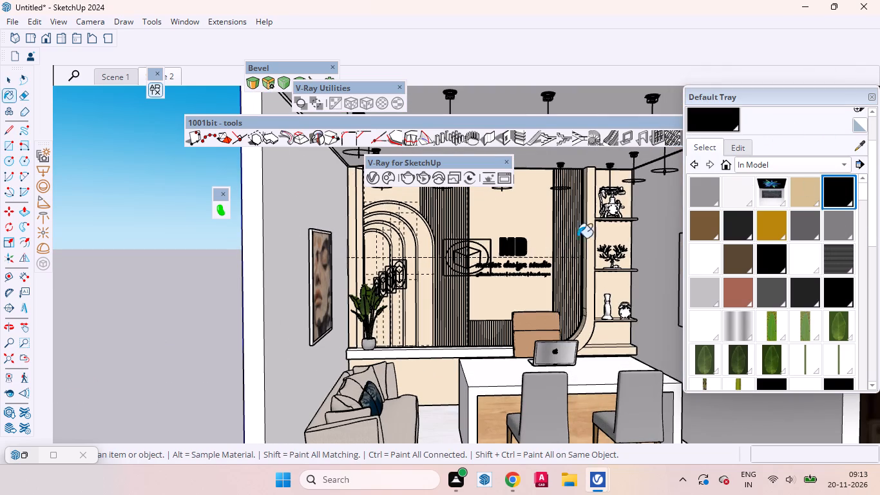
{"action": "scroll", "coordinate": [276, 270], "scroll_direction": "up", "scroll_amount": 10}
{"action": "left_click", "coordinate": [324, 239]}
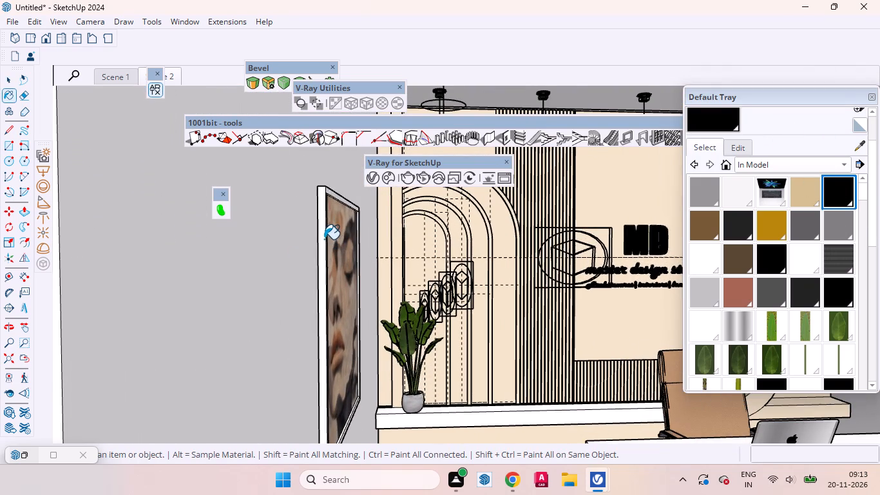
{"action": "key", "text": "space"}
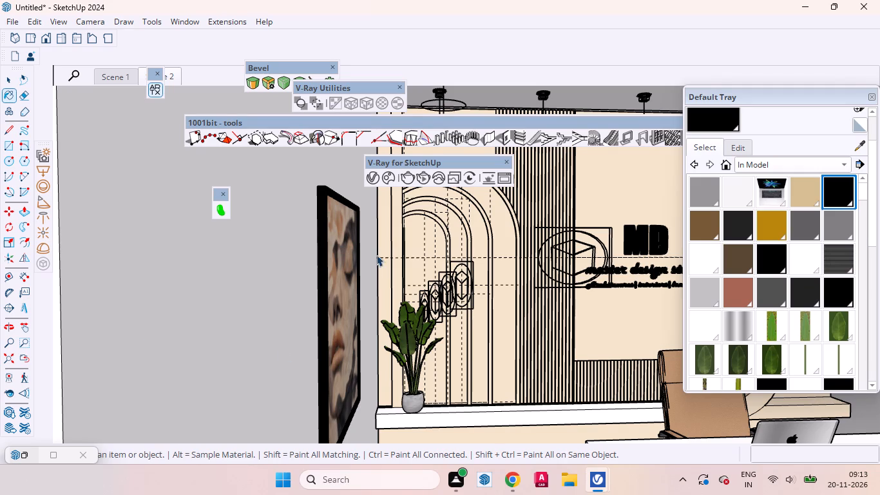
Examine the framed artwork on the sofa wall and the blank panel on the opposite wall.
{"action": "scroll", "coordinate": [372, 262], "scroll_direction": "down", "scroll_amount": 18}
{"action": "middle_click_drag", "start_coordinate": [354, 273], "coordinate": [267, 275]}
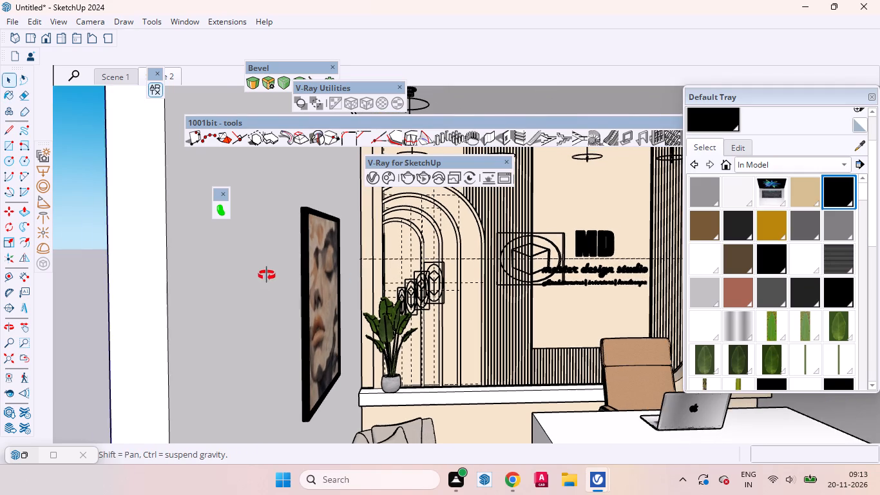
{"action": "middle_click_drag", "start_coordinate": [267, 275], "coordinate": [286, 264]}
{"action": "scroll", "coordinate": [334, 244], "scroll_direction": "down", "scroll_amount": 10}
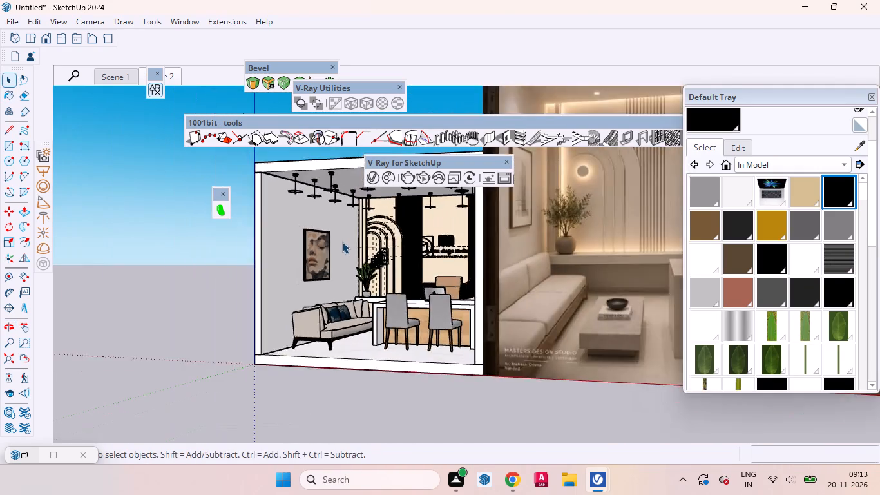
{"action": "scroll", "coordinate": [342, 242], "scroll_direction": "down", "scroll_amount": 4}
{"action": "middle_click_drag", "start_coordinate": [313, 264], "coordinate": [468, 280]}
{"action": "scroll", "coordinate": [497, 255], "scroll_direction": "up", "scroll_amount": 7}
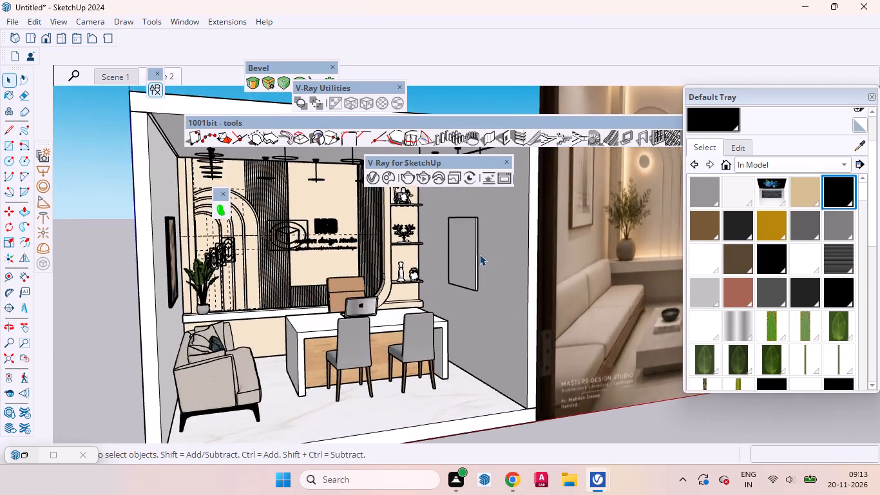
Open the blank panel group on the wall opposite the sofa and offset its front face inward with the previous offset distance.
{"action": "scroll", "coordinate": [479, 254], "scroll_direction": "up", "scroll_amount": 5}
{"action": "left_click", "coordinate": [454, 241]}
{"action": "triple_click", "coordinate": [455, 253]}
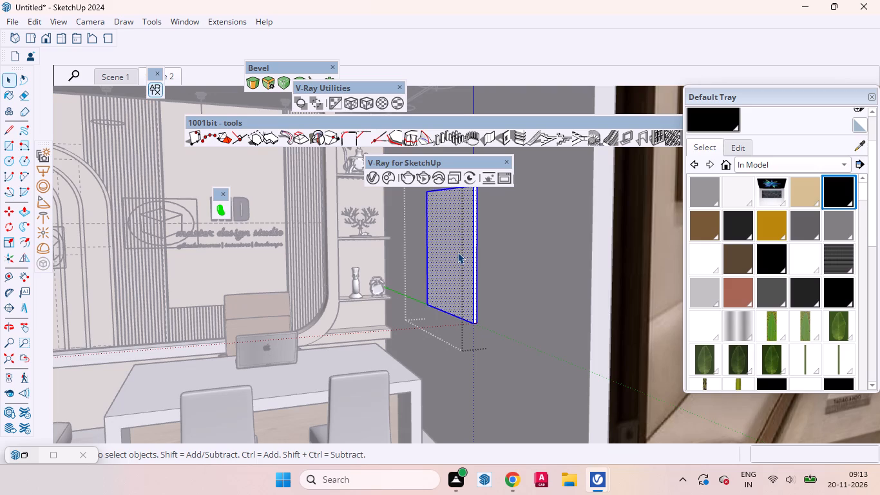
{"action": "left_click", "coordinate": [457, 253]}
{"action": "key", "text": "f"}
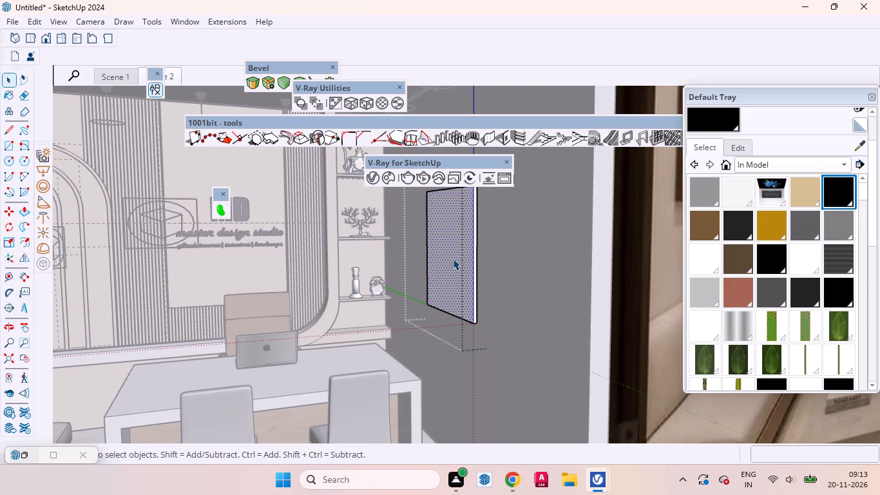
{"action": "double_click", "coordinate": [430, 231]}
{"action": "key", "text": "space"}
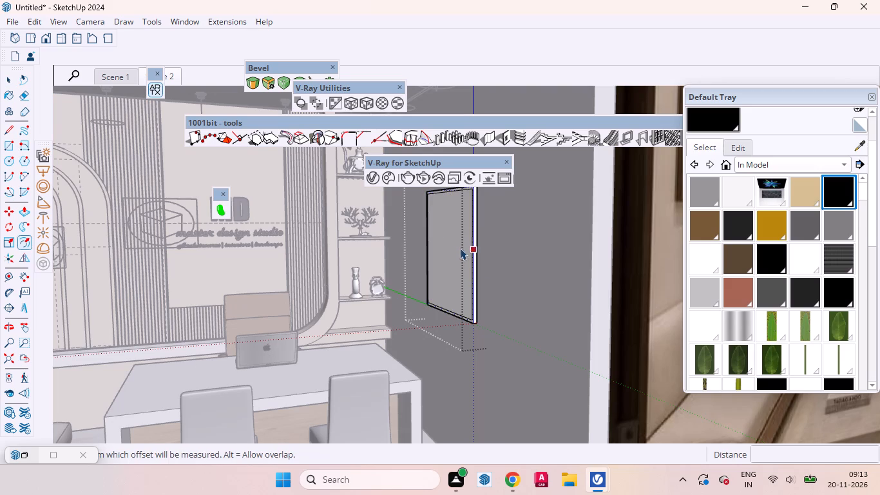
Push/Pull the inner face of the panel opposite the sofa by the previous distance to form the picture frame.
{"action": "left_click", "coordinate": [449, 246]}
{"action": "scroll", "coordinate": [456, 247], "scroll_direction": "up", "scroll_amount": 6}
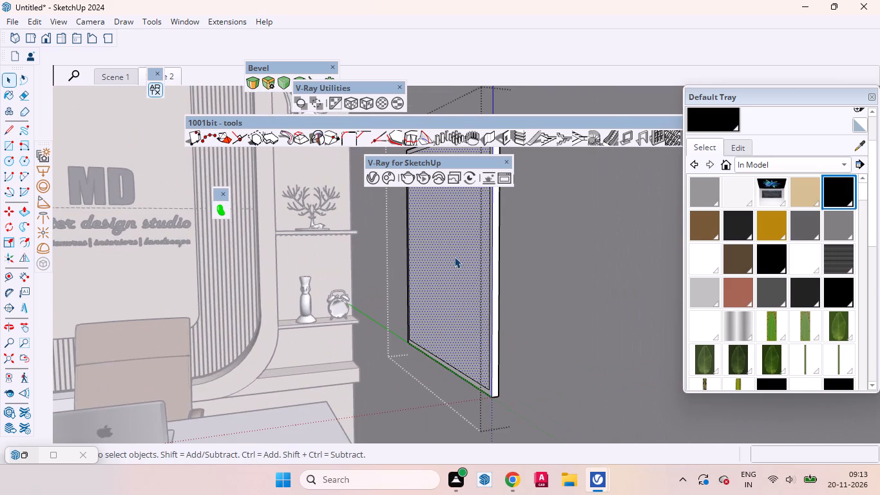
{"action": "key", "text": "p"}
{"action": "double_click", "coordinate": [454, 257]}
{"action": "key", "text": "space"}
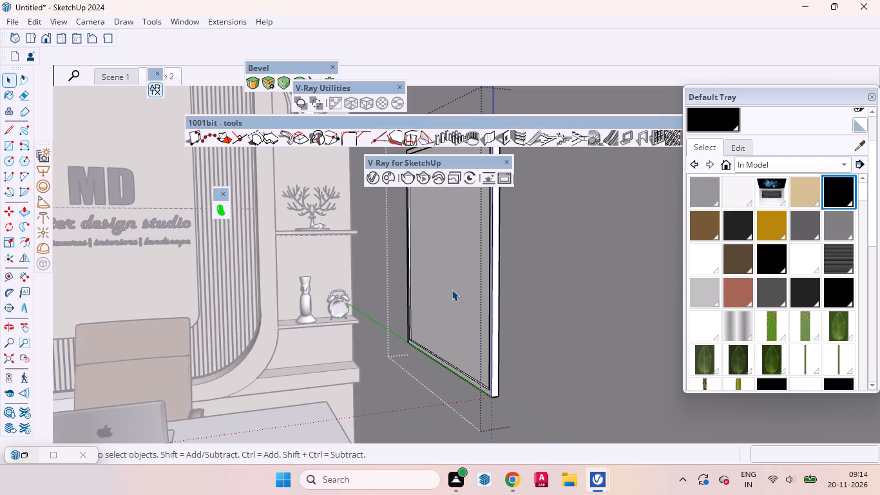
{"action": "scroll", "coordinate": [435, 306], "scroll_direction": "down", "scroll_amount": 7}
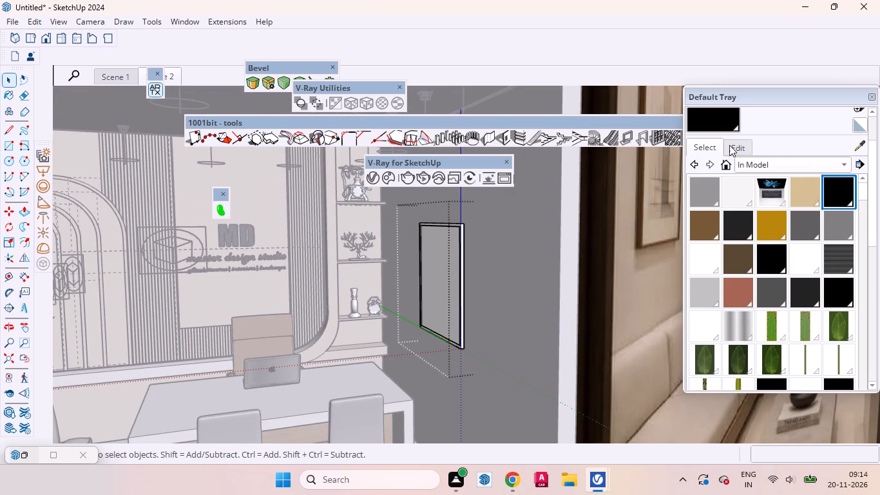
Create a new material textured with the abstract orange artwork bf904c70b6391c8b34d01aadc3641aed.jpg from Downloads.
{"action": "scroll", "coordinate": [821, 164], "scroll_direction": "up", "scroll_amount": 2}
{"action": "left_click", "coordinate": [859, 168]}
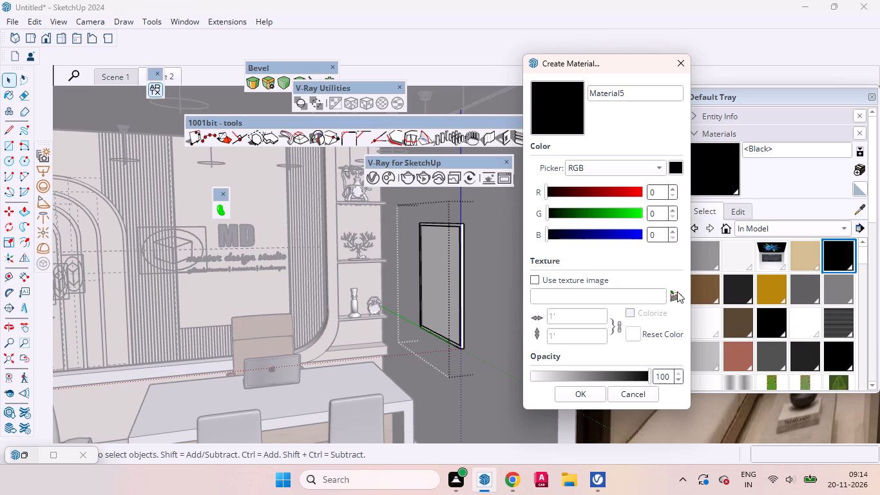
{"action": "left_click", "coordinate": [674, 293]}
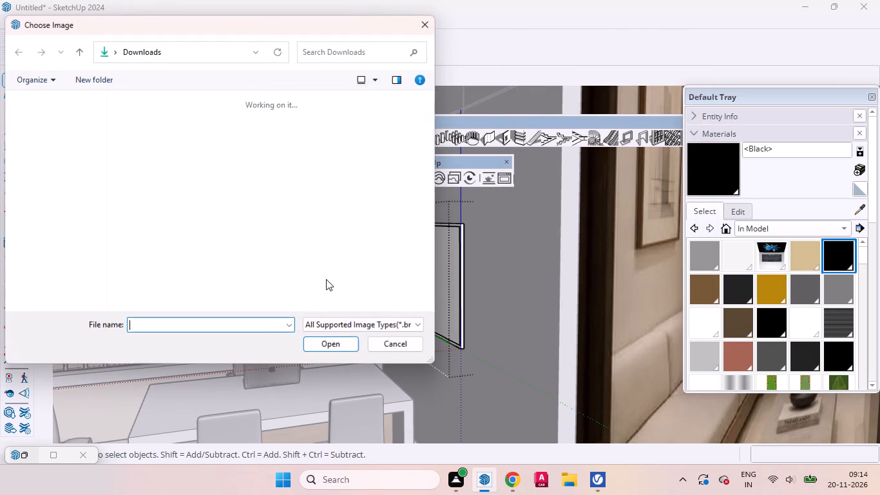
{"action": "left_click", "coordinate": [47, 182]}
{"action": "scroll", "coordinate": [215, 184], "scroll_direction": "down", "scroll_amount": 10}
{"action": "scroll", "coordinate": [215, 184], "scroll_direction": "up", "scroll_amount": 1}
{"action": "scroll", "coordinate": [215, 184], "scroll_direction": "down", "scroll_amount": 6}
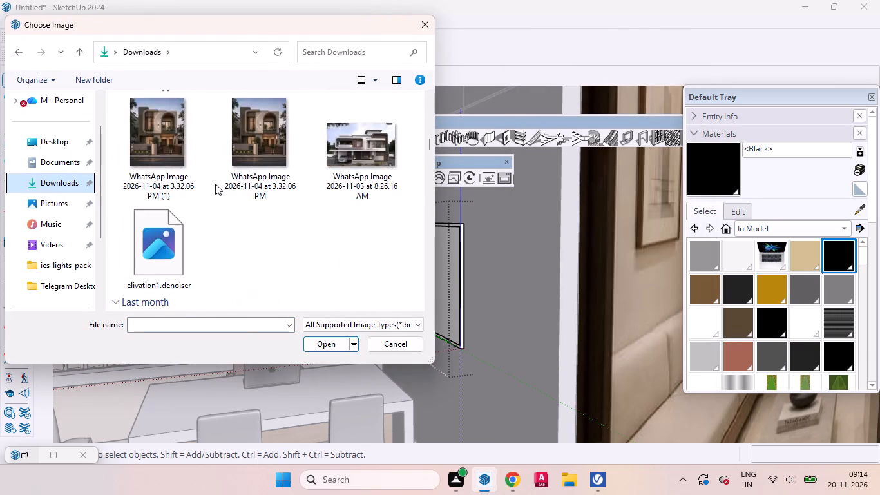
{"action": "scroll", "coordinate": [215, 184], "scroll_direction": "down", "scroll_amount": 8}
{"action": "scroll", "coordinate": [215, 184], "scroll_direction": "up", "scroll_amount": 2}
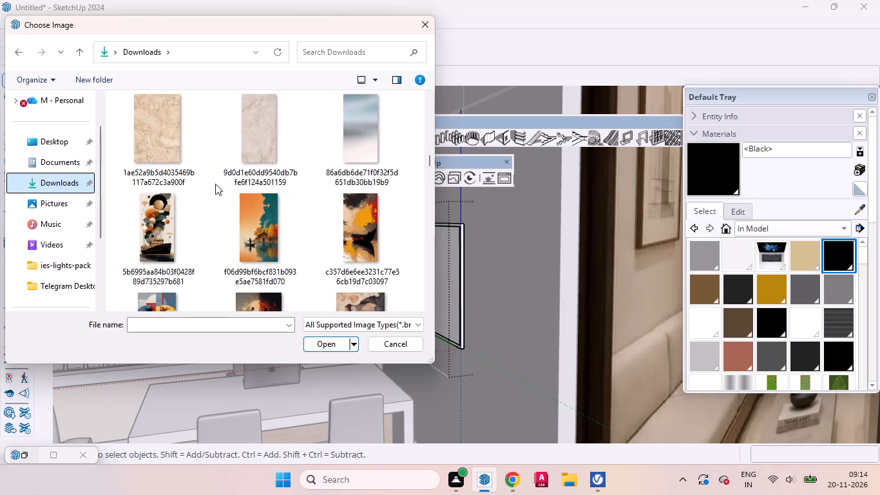
{"action": "scroll", "coordinate": [215, 184], "scroll_direction": "down", "scroll_amount": 1}
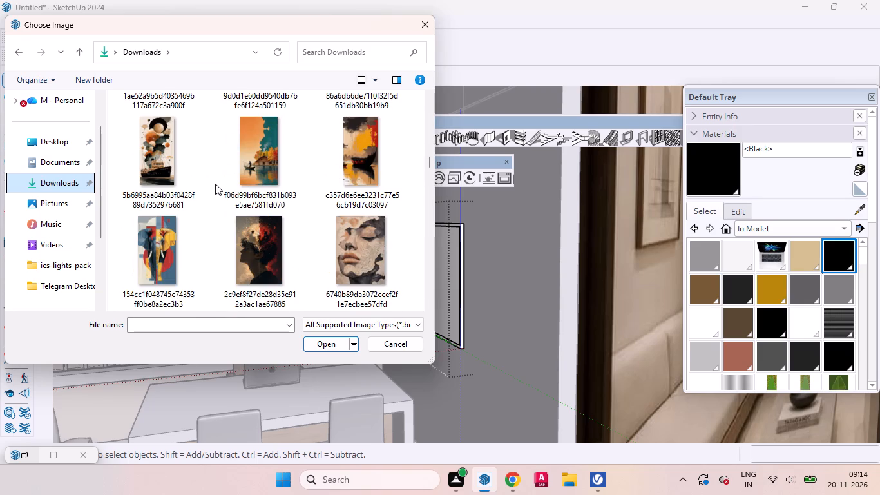
{"action": "scroll", "coordinate": [215, 184], "scroll_direction": "down", "scroll_amount": 1}
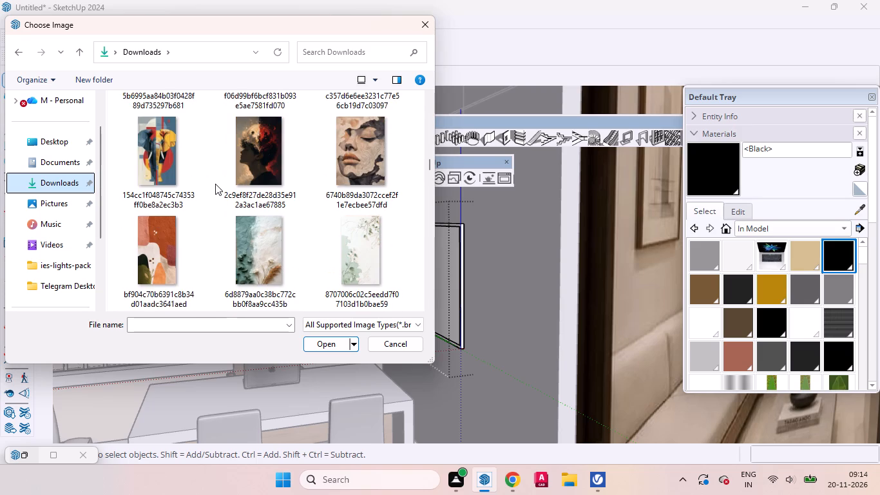
{"action": "left_click", "coordinate": [158, 251]}
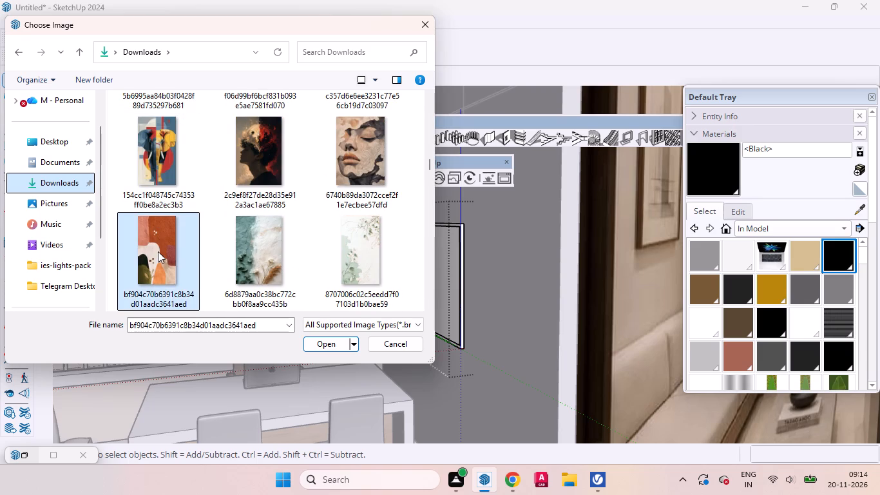
{"action": "left_click", "coordinate": [326, 342]}
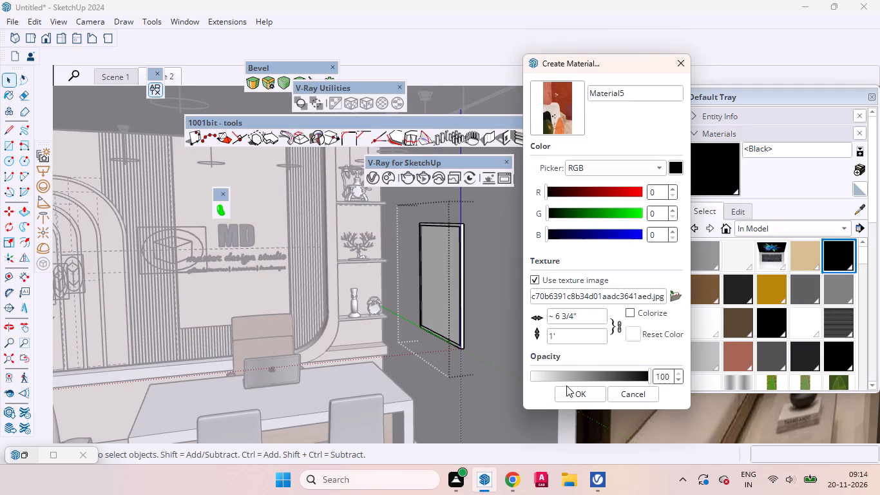
{"action": "left_click", "coordinate": [584, 395]}
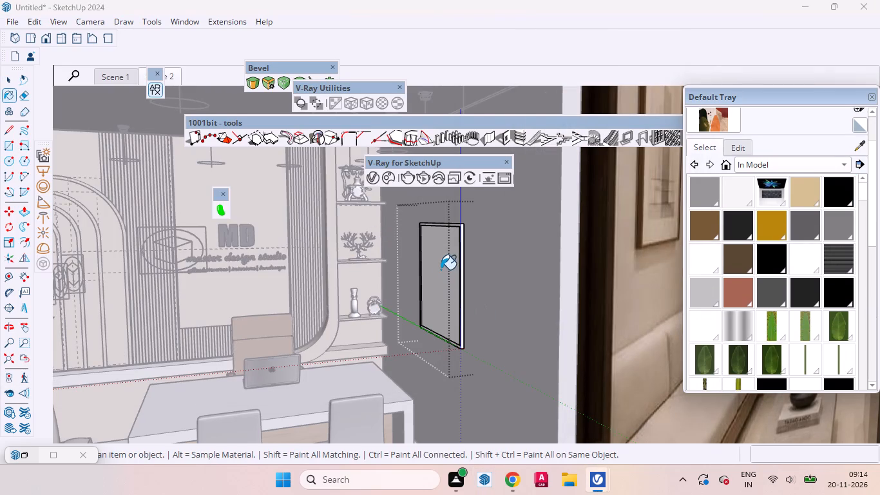
Paint the inner face of the panel opposite the sofa with the abstract artwork, fit the texture to the face, and close the group.
{"action": "left_click", "coordinate": [441, 267]}
{"action": "scroll", "coordinate": [439, 270], "scroll_direction": "up", "scroll_amount": 4}
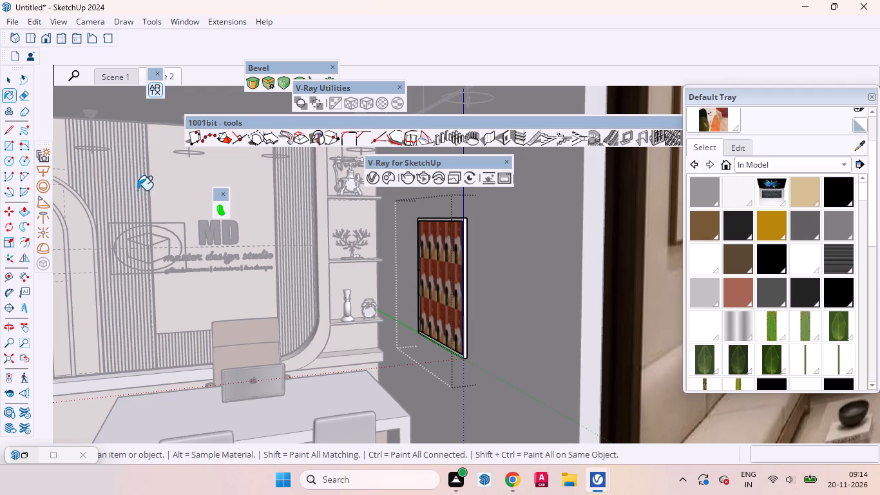
{"action": "left_click", "coordinate": [10, 78]}
{"action": "left_click", "coordinate": [447, 277]}
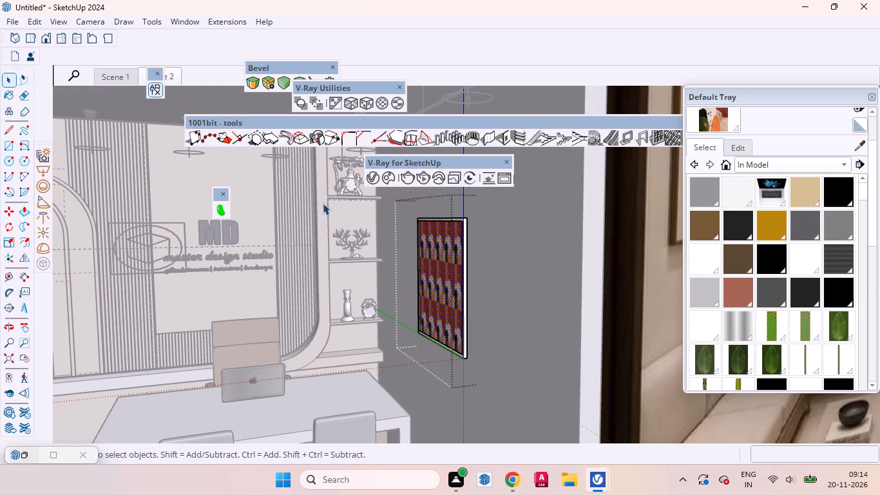
{"action": "left_click", "coordinate": [367, 102]}
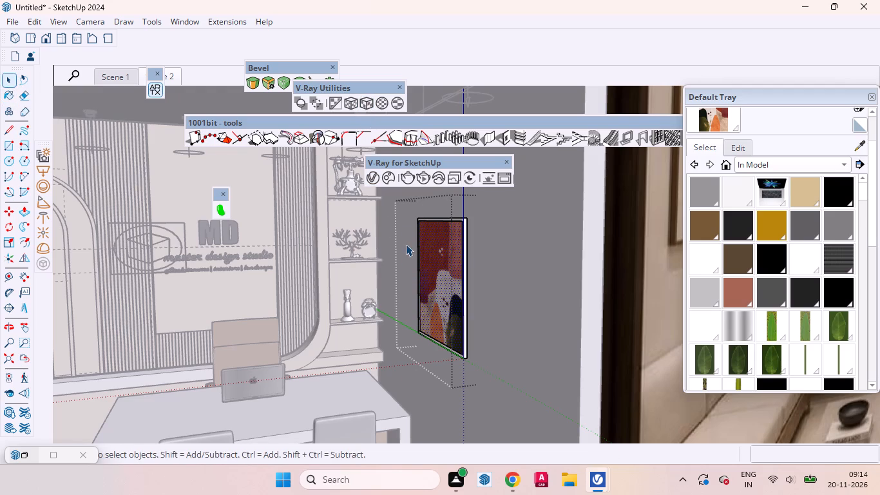
{"action": "scroll", "coordinate": [417, 242], "scroll_direction": "down", "scroll_amount": 13}
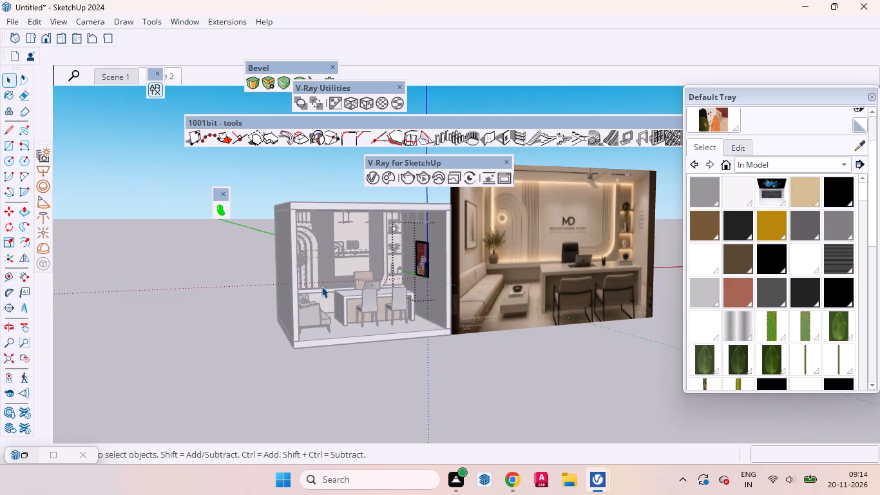
{"action": "left_click", "coordinate": [228, 296]}
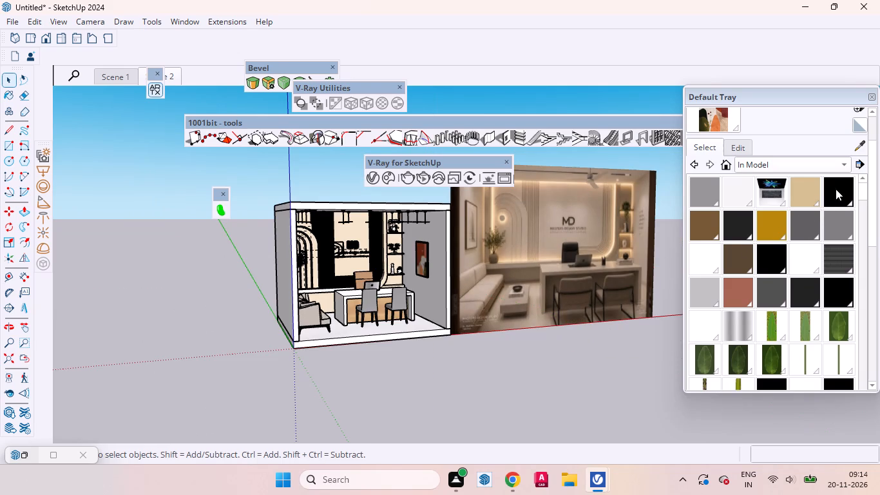
Paint the frame of the abstract artwork panel with the black in-model material.
{"action": "left_click", "coordinate": [836, 189]}
{"action": "scroll", "coordinate": [428, 255], "scroll_direction": "up", "scroll_amount": 11}
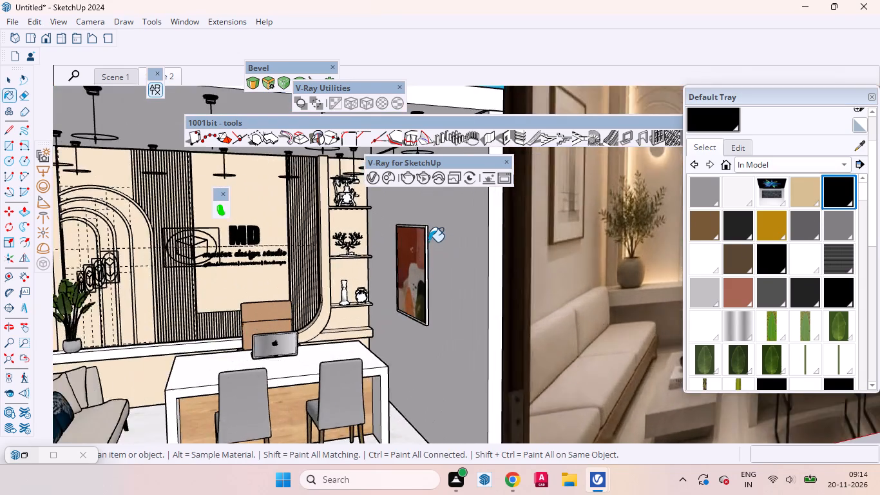
{"action": "scroll", "coordinate": [428, 242], "scroll_direction": "up", "scroll_amount": 8}
{"action": "left_click", "coordinate": [425, 222]}
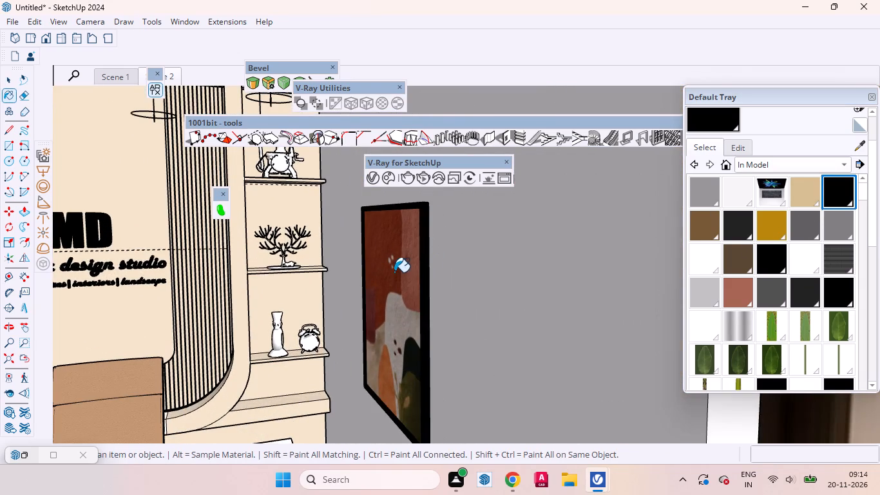
{"action": "scroll", "coordinate": [394, 272], "scroll_direction": "down", "scroll_amount": 20}
{"action": "scroll", "coordinate": [394, 272], "scroll_direction": "down", "scroll_amount": 5}
{"action": "key", "text": "space"}
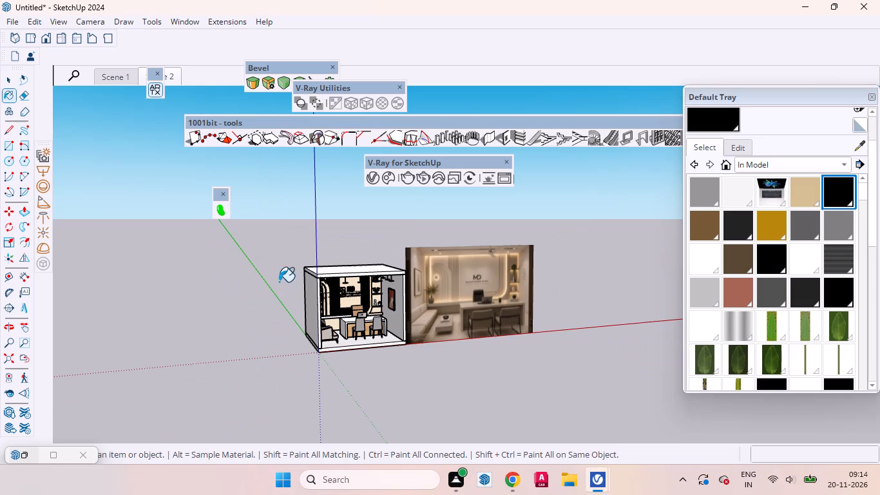
{"action": "key", "text": "space"}
{"action": "key", "text": "space"}
{"action": "key", "text": "space"}
{"action": "left_click", "coordinate": [214, 256]}
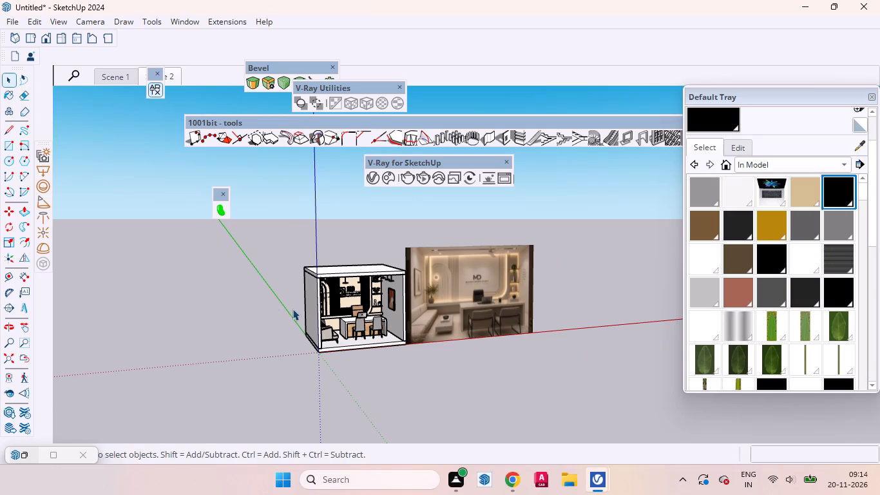
Return to the Scene 2 view and set the V-Ray render output aspect ratio to 4:3 - Picture.
{"action": "scroll", "coordinate": [340, 309], "scroll_direction": "up", "scroll_amount": 8}
{"action": "middle_click_drag", "start_coordinate": [329, 310], "coordinate": [286, 291]}
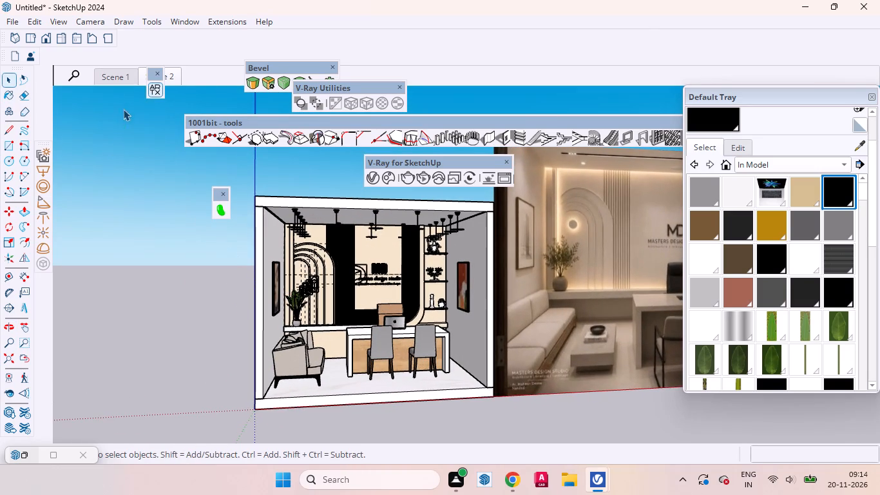
{"action": "left_click", "coordinate": [172, 72]}
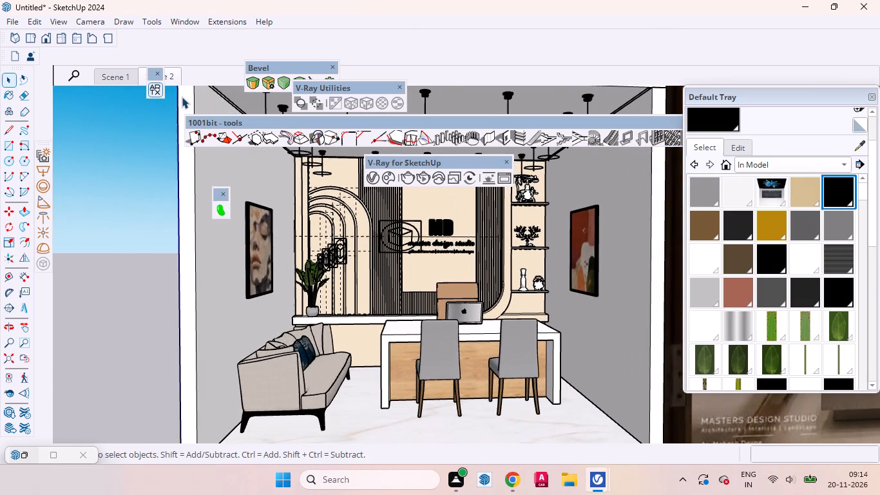
{"action": "left_click", "coordinate": [371, 179]}
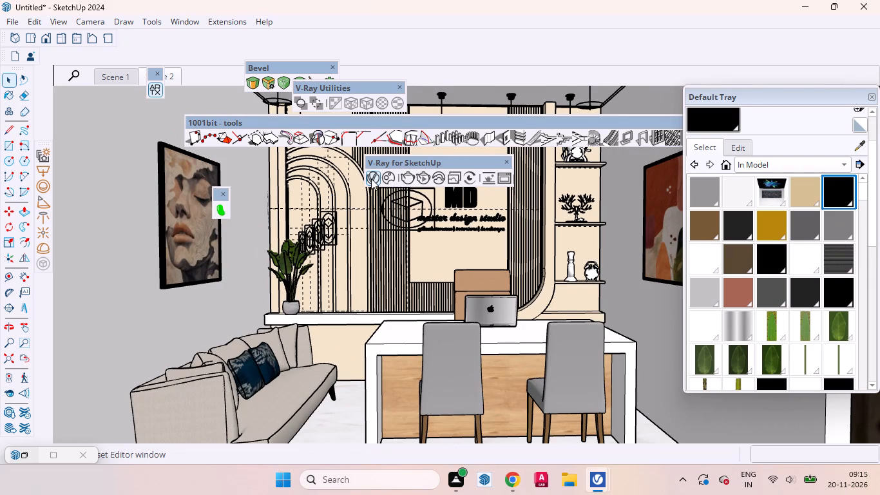
{"action": "left_click_drag", "start_coordinate": [585, 287], "coordinate": [422, 61]}
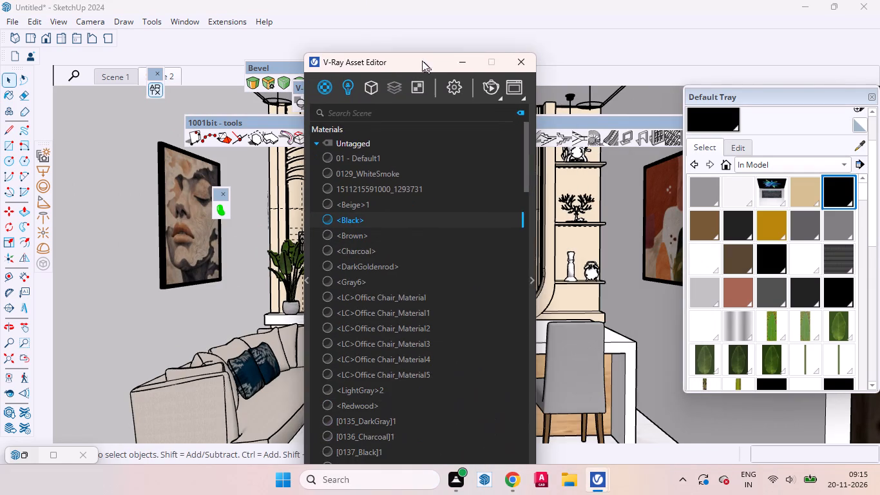
{"action": "left_click_drag", "start_coordinate": [422, 61], "coordinate": [417, 60]}
{"action": "left_click", "coordinate": [450, 86]}
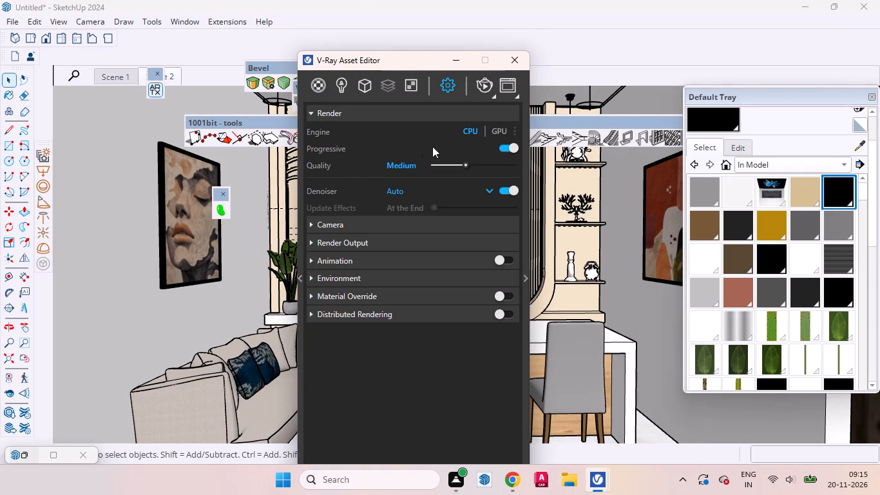
{"action": "left_click", "coordinate": [365, 242]}
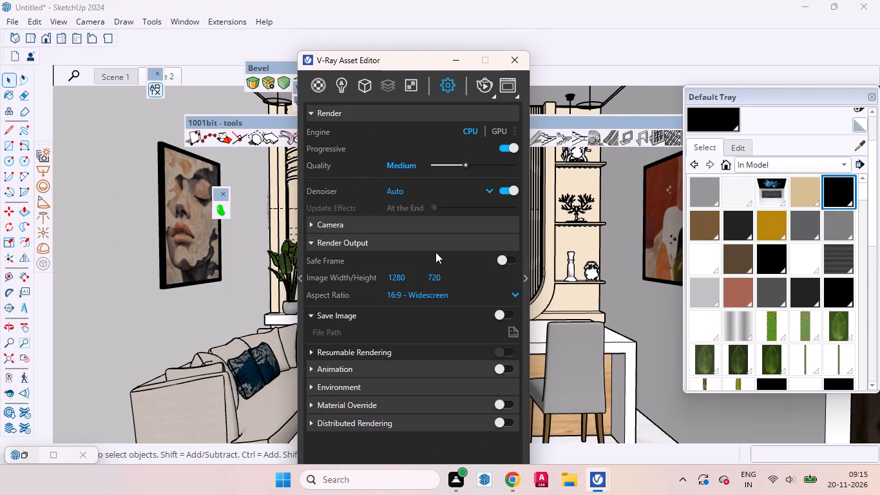
{"action": "left_click", "coordinate": [513, 294]}
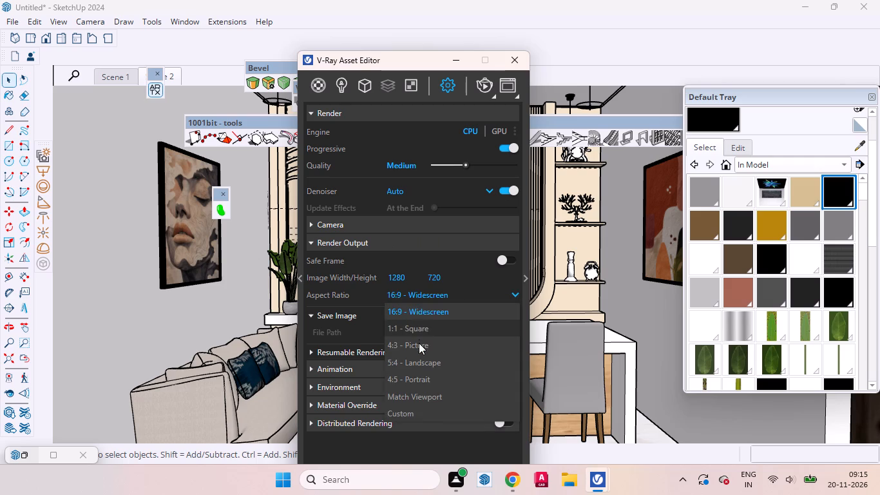
{"action": "left_click", "coordinate": [419, 343]}
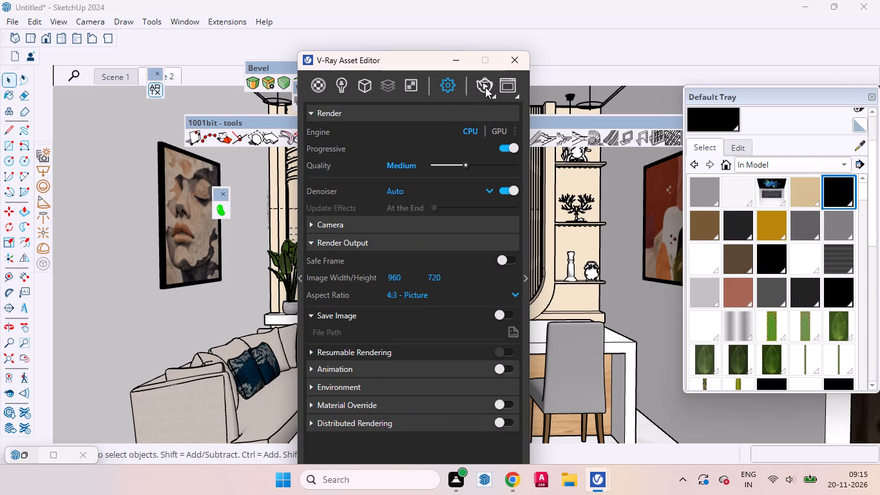
Start a V-Ray interactive render of the Scene 2 view and move the Asset Editor clear of the back wall.
{"action": "left_click", "coordinate": [485, 87]}
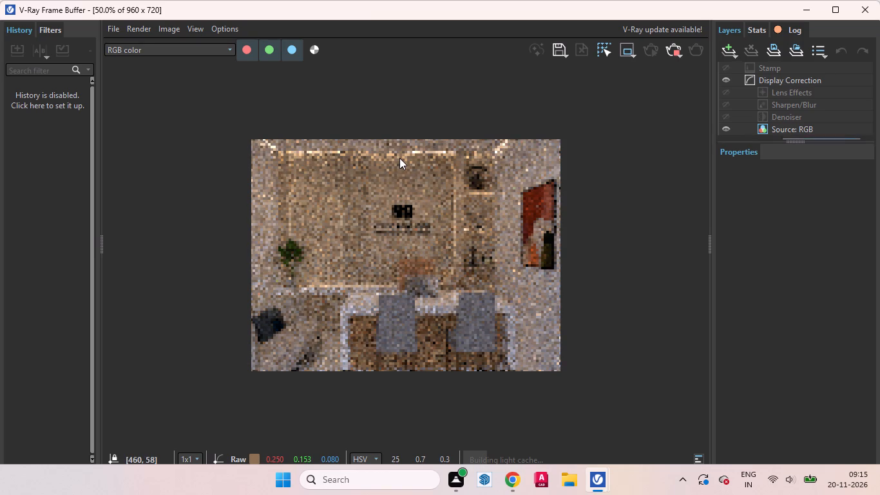
{"action": "left_click", "coordinate": [805, 13]}
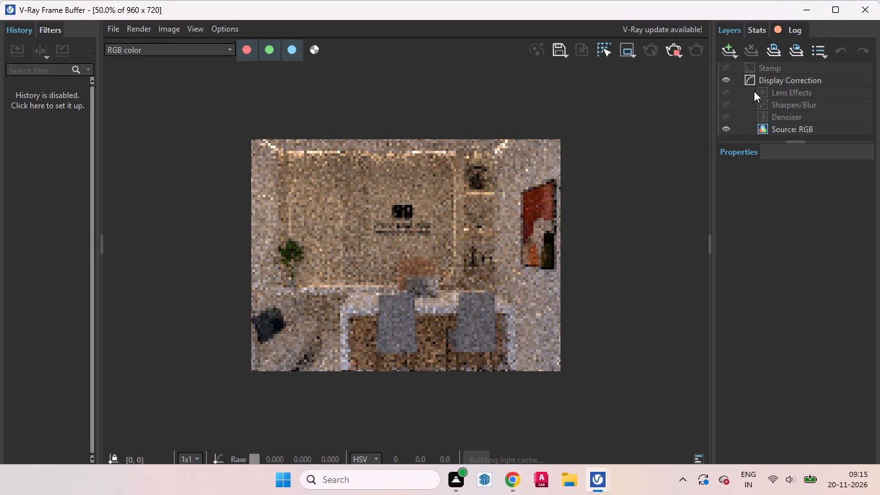
{"action": "left_click_drag", "start_coordinate": [408, 61], "coordinate": [458, 198]}
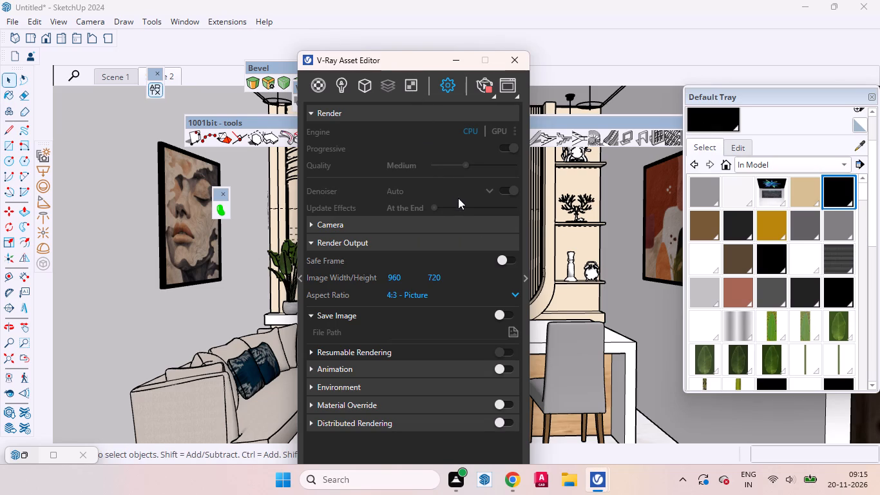
{"action": "left_click_drag", "start_coordinate": [458, 198], "coordinate": [458, 177]}
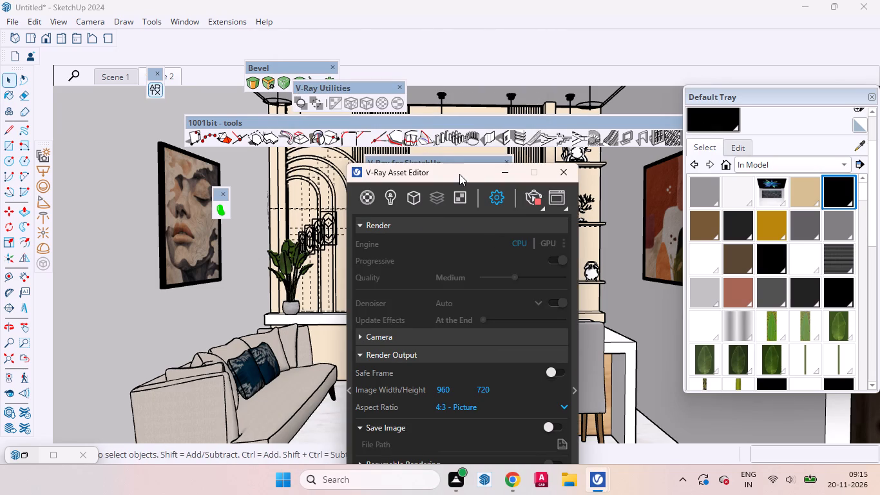
{"action": "left_click_drag", "start_coordinate": [459, 174], "coordinate": [608, 297]}
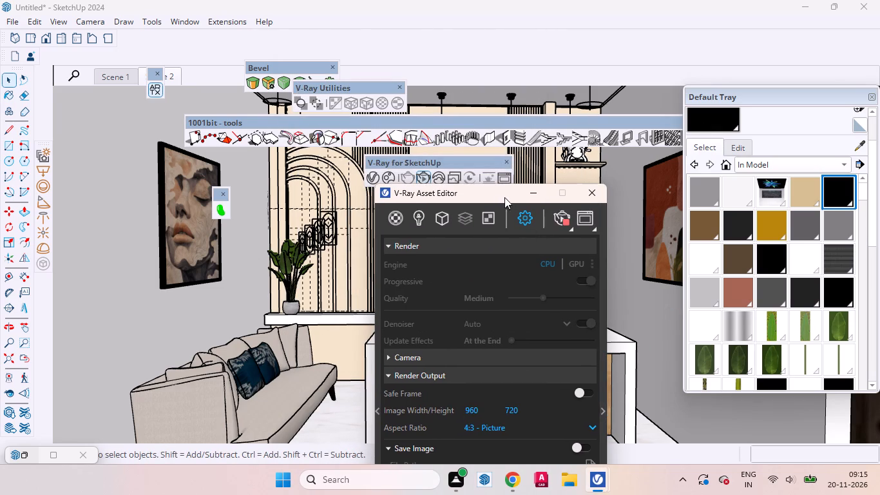
{"action": "left_click_drag", "start_coordinate": [501, 196], "coordinate": [693, 320]}
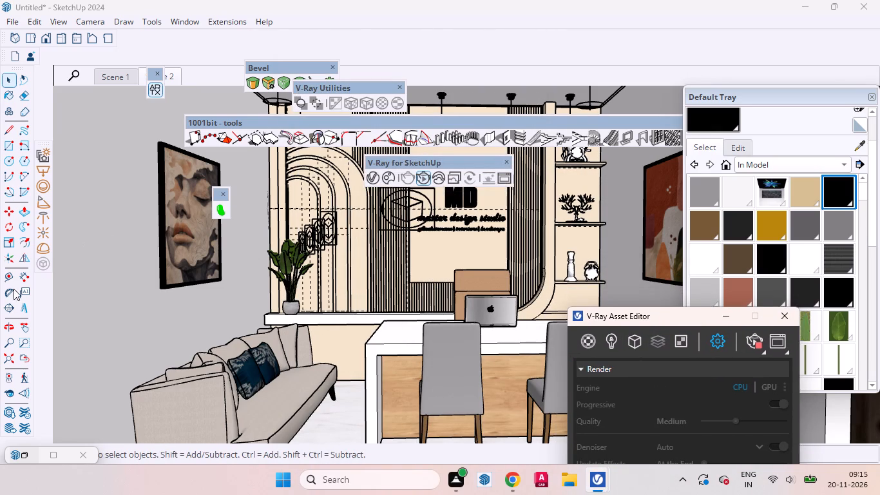
Reframe the camera so the artworks on both side walls enter the shot, checking the framing in the V-Ray Frame Buffer.
{"action": "left_click", "coordinate": [24, 325]}
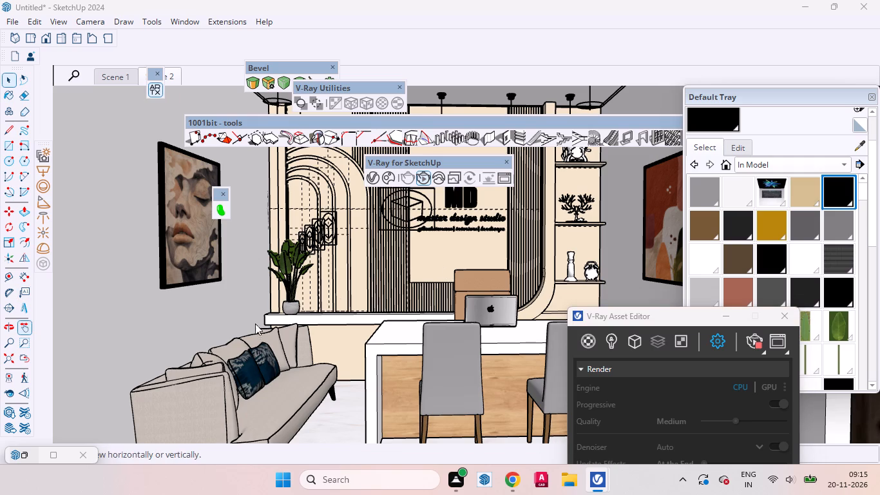
{"action": "left_click", "coordinate": [21, 330]}
{"action": "left_click_drag", "start_coordinate": [435, 258], "coordinate": [455, 260]}
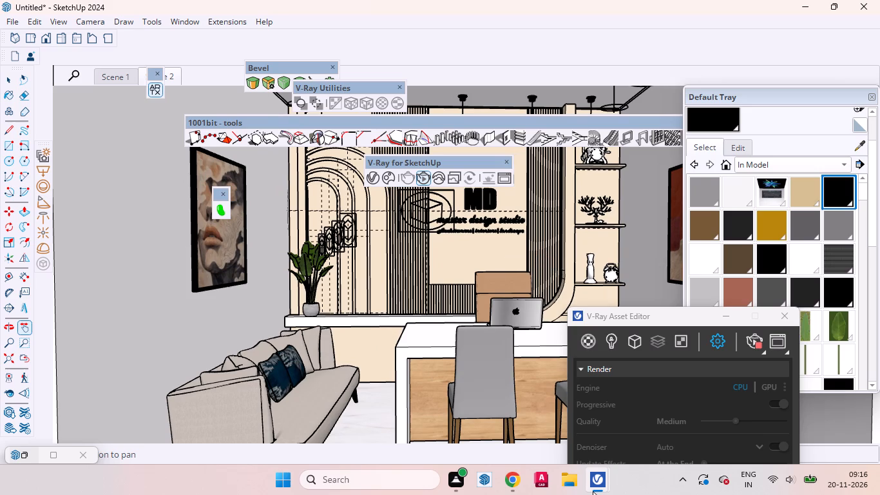
{"action": "left_click", "coordinate": [585, 429]}
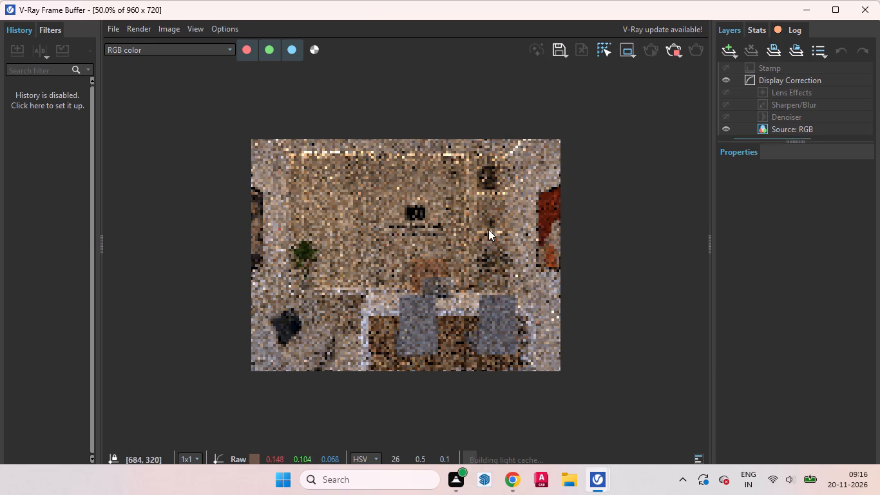
{"action": "left_click", "coordinate": [804, 5]}
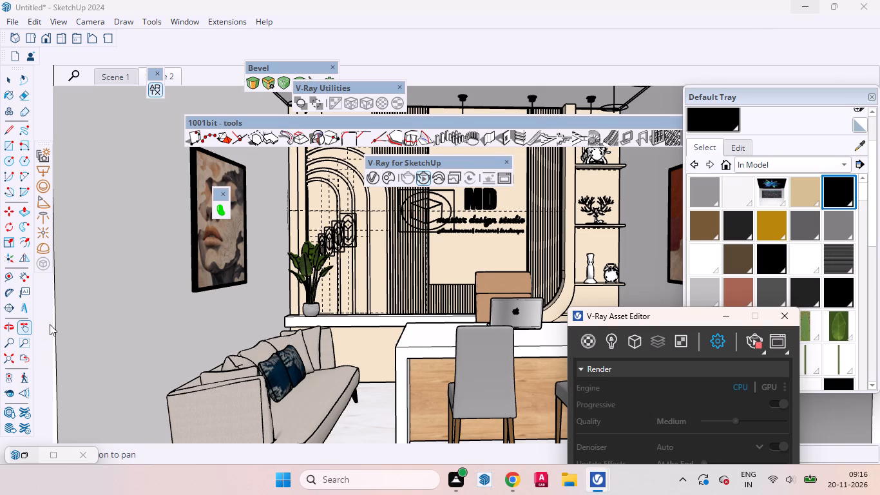
{"action": "scroll", "coordinate": [365, 310], "scroll_direction": "down", "scroll_amount": 1}
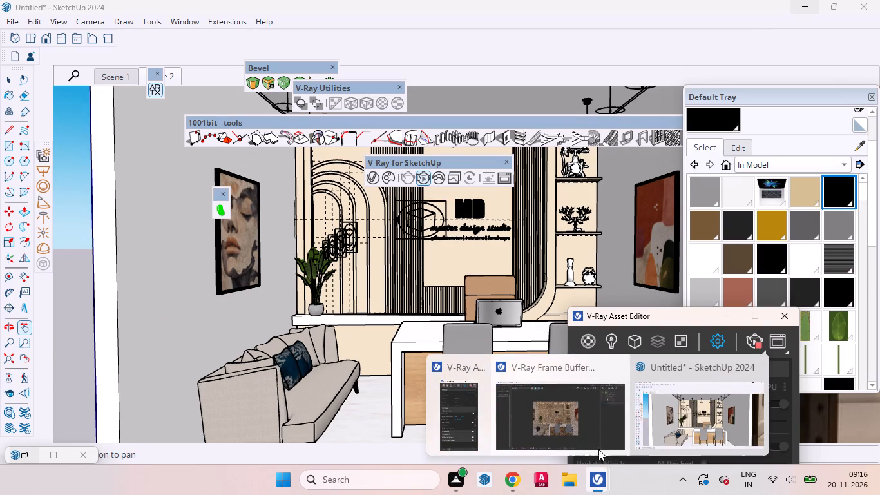
{"action": "left_click", "coordinate": [583, 422]}
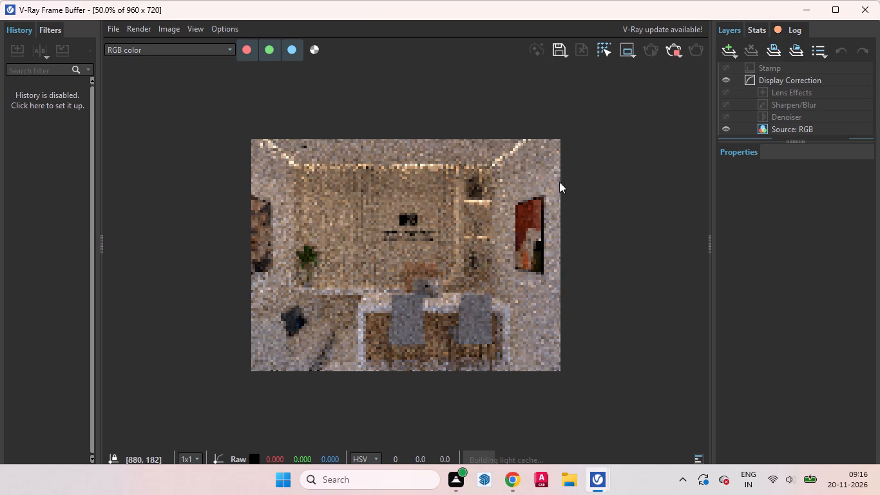
{"action": "left_click", "coordinate": [818, 6]}
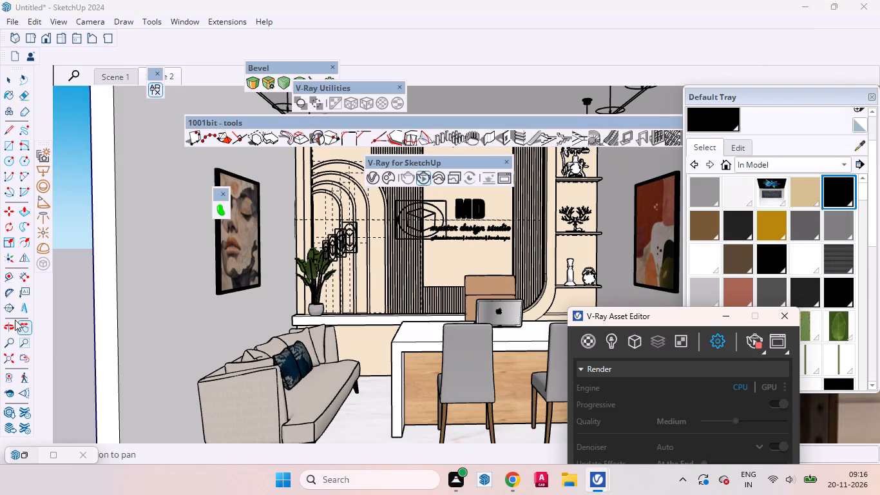
{"action": "scroll", "coordinate": [434, 360], "scroll_direction": "up", "scroll_amount": 1}
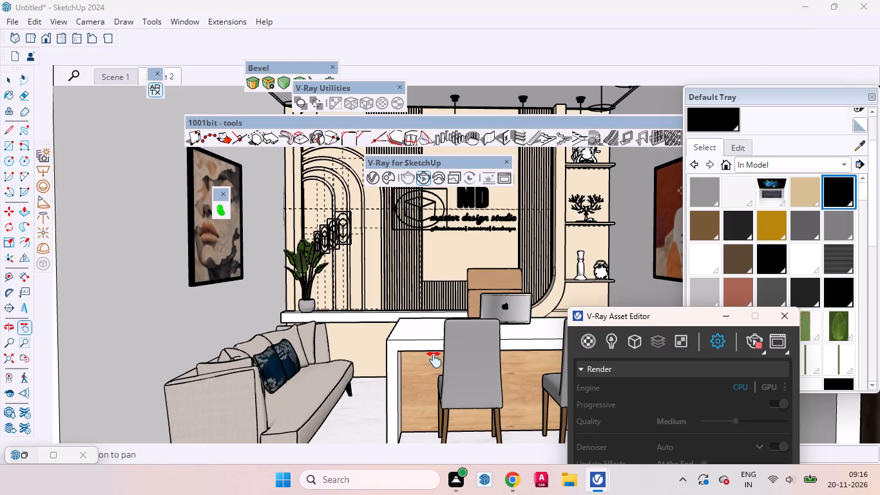
Move both side-wall artworks together along the green axis towards the back wall and check them in the interactive render.
{"action": "left_click", "coordinate": [10, 80]}
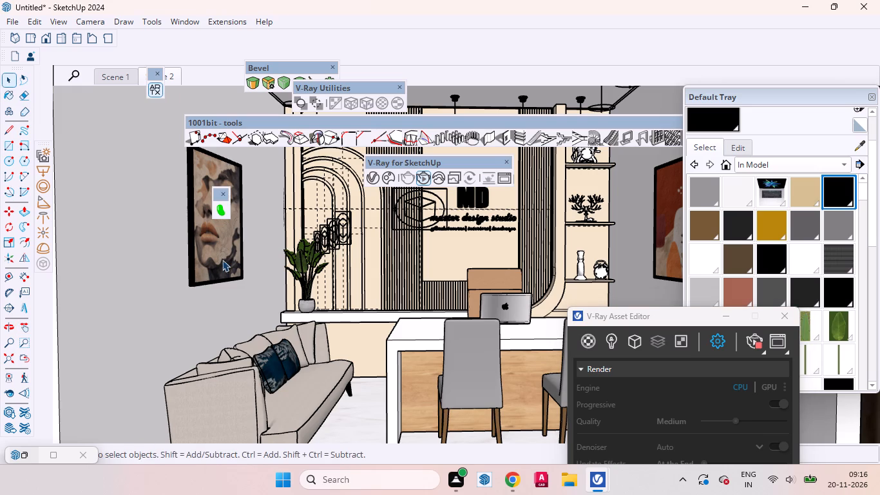
{"action": "left_click", "coordinate": [221, 260]}
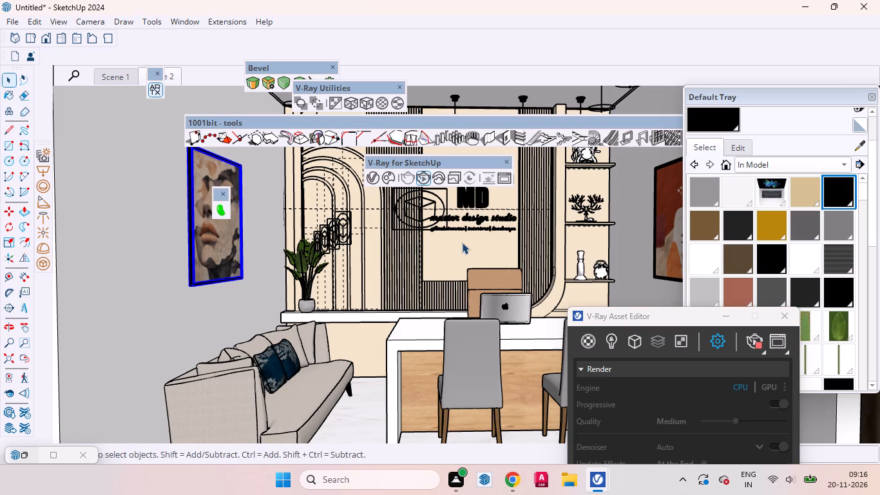
{"action": "left_click", "coordinate": [676, 235], "text": "ctrl"}
{"action": "key", "text": "m"}
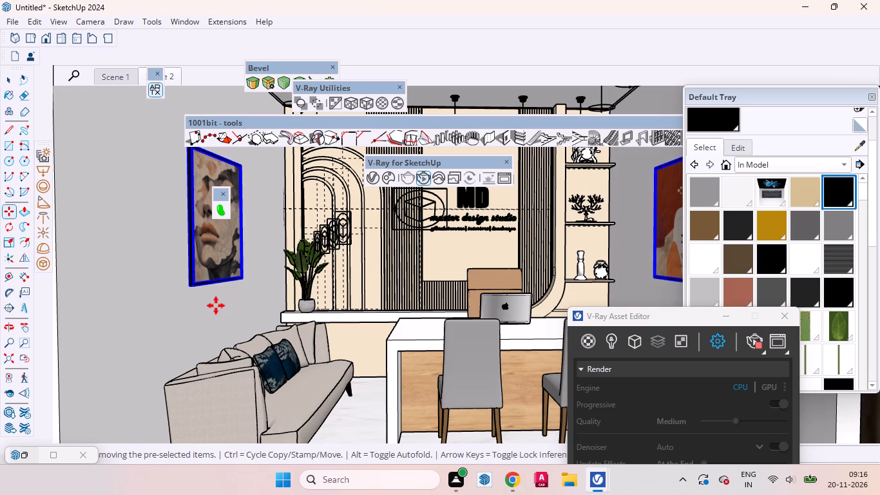
{"action": "left_click", "coordinate": [208, 308]}
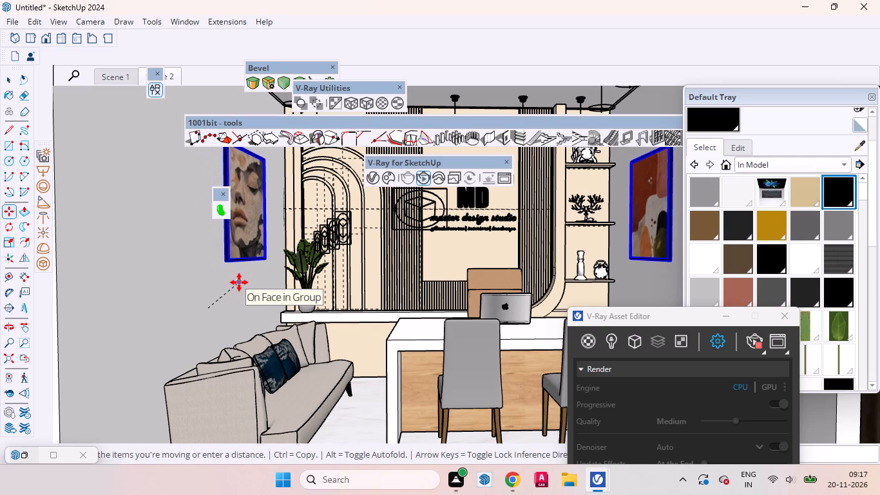
{"action": "key", "text": "Left"}
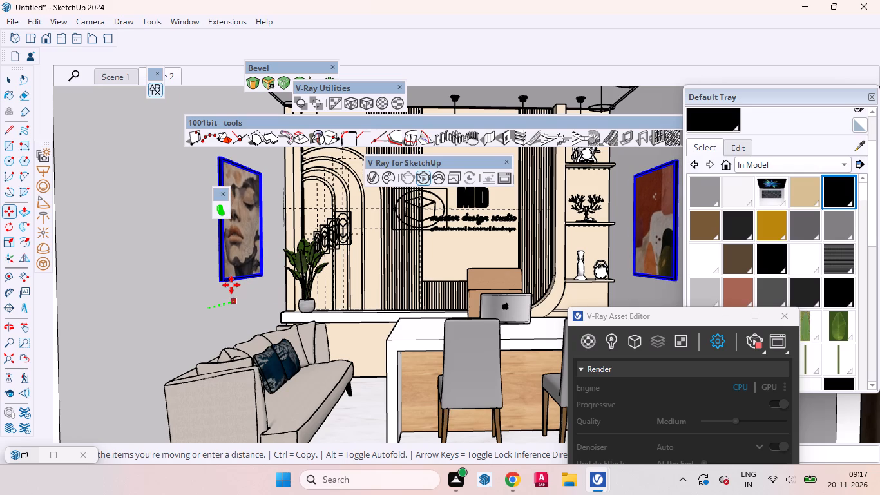
{"action": "left_click", "coordinate": [231, 285]}
{"action": "key", "text": "space"}
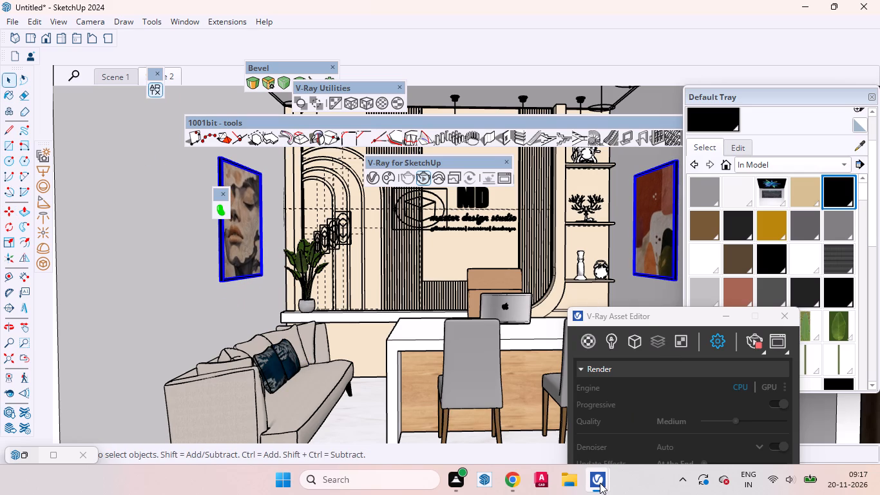
{"action": "left_click", "coordinate": [573, 418]}
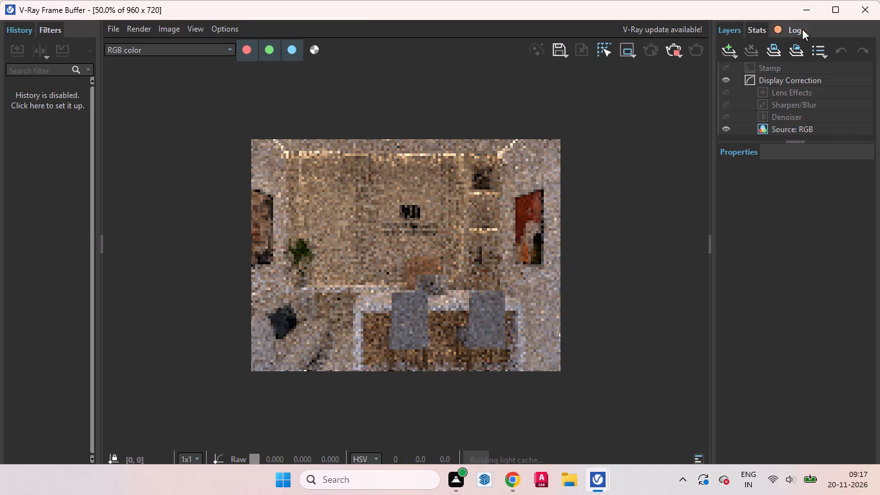
{"action": "left_click", "coordinate": [805, 9]}
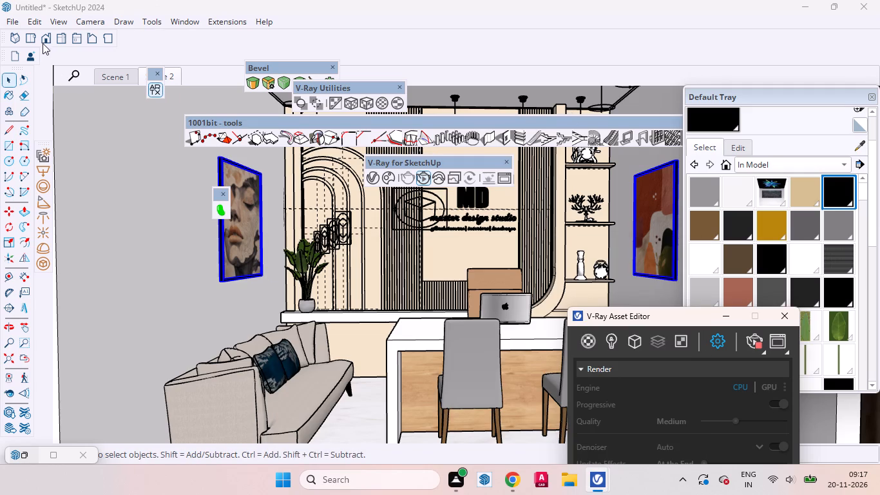
Switch to the Front standard view, frame the room closer, and check the composition in the interactive render.
{"action": "left_click", "coordinate": [45, 35]}
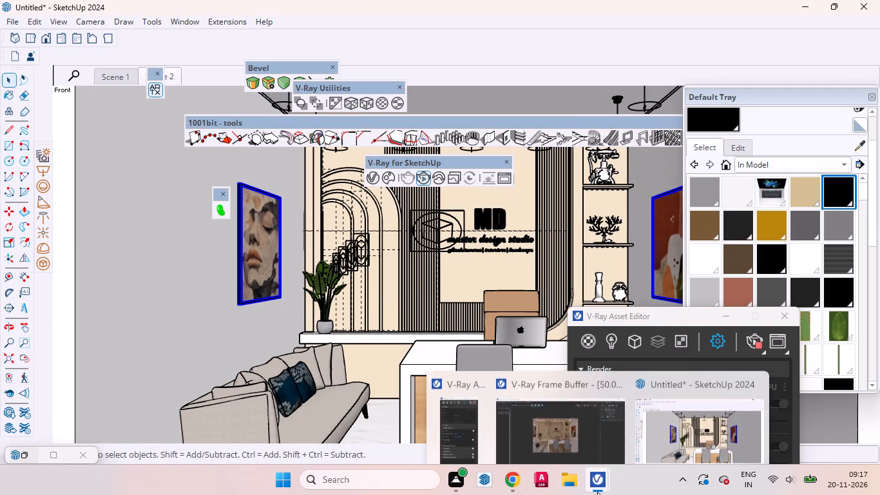
{"action": "left_click", "coordinate": [577, 418]}
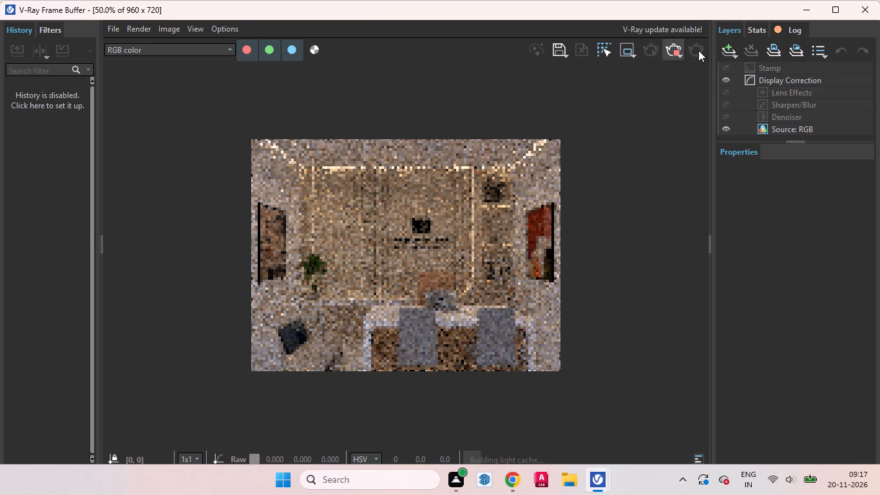
{"action": "left_click", "coordinate": [807, 14]}
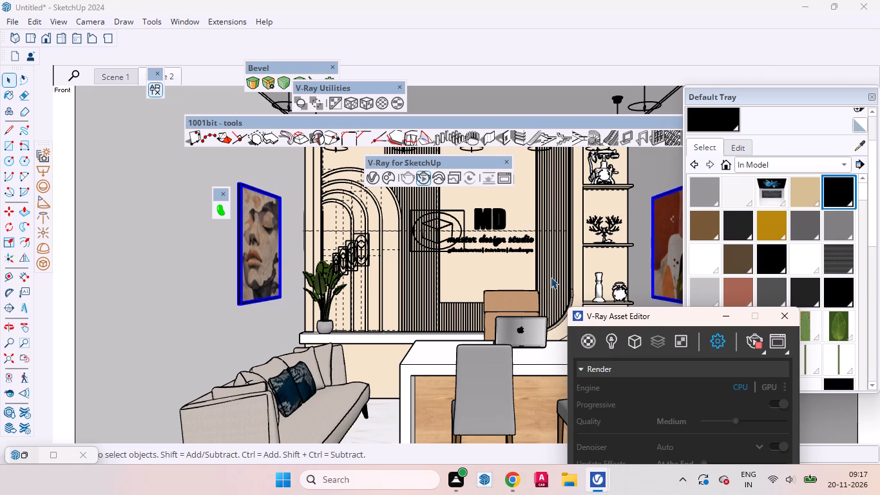
{"action": "scroll", "coordinate": [533, 278], "scroll_direction": "up", "scroll_amount": 1}
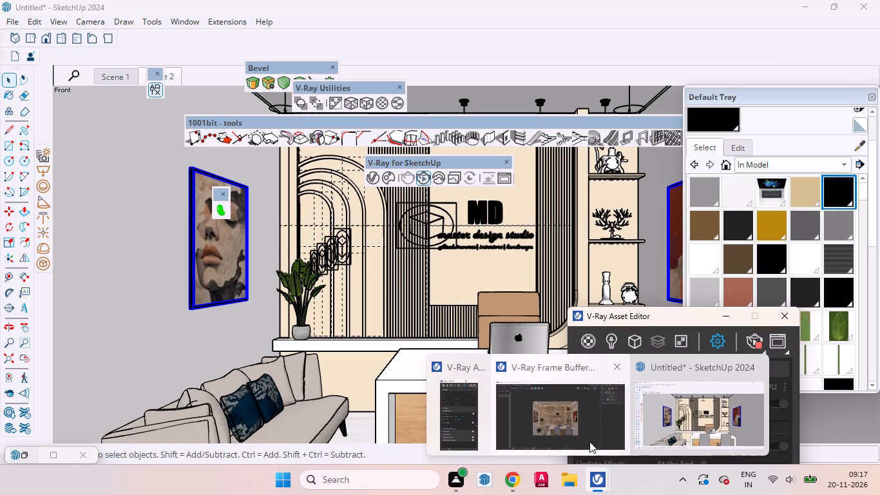
{"action": "left_click", "coordinate": [542, 416]}
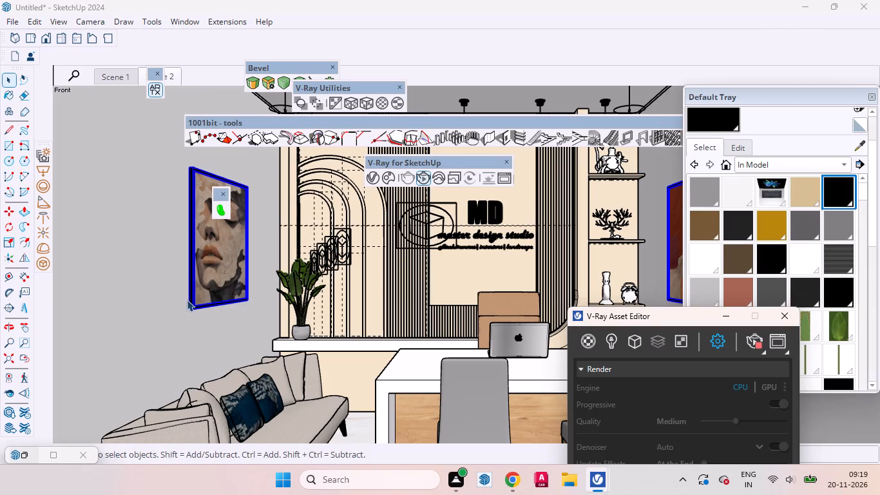
Move only the face artwork above the sofa along the green axis, closer to the back wall.
{"action": "left_click", "coordinate": [213, 289]}
{"action": "key", "text": "m"}
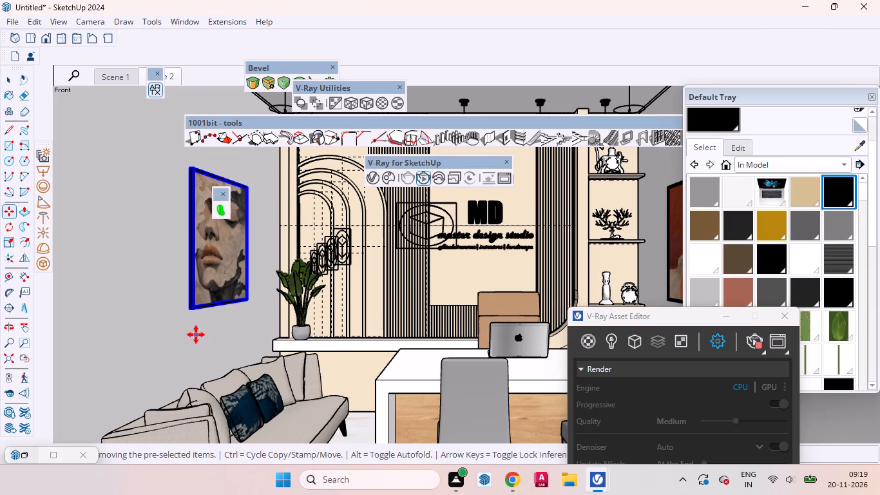
{"action": "left_click", "coordinate": [196, 335]}
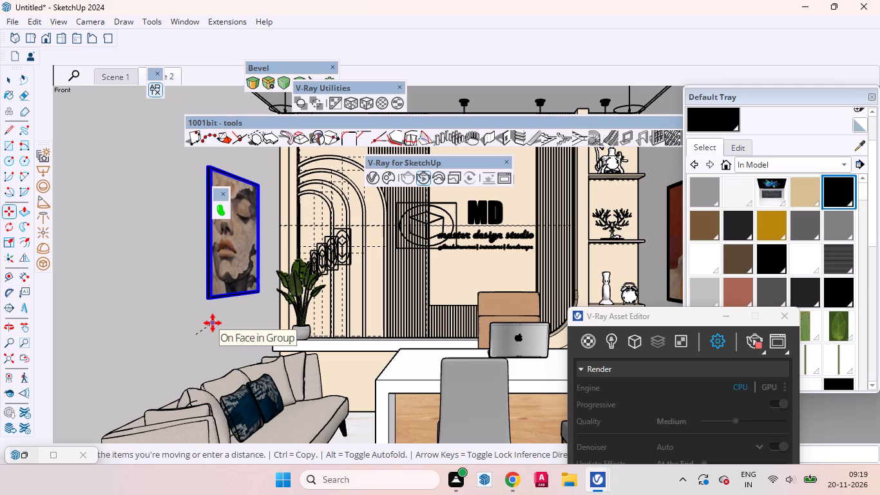
{"action": "key", "text": "Left"}
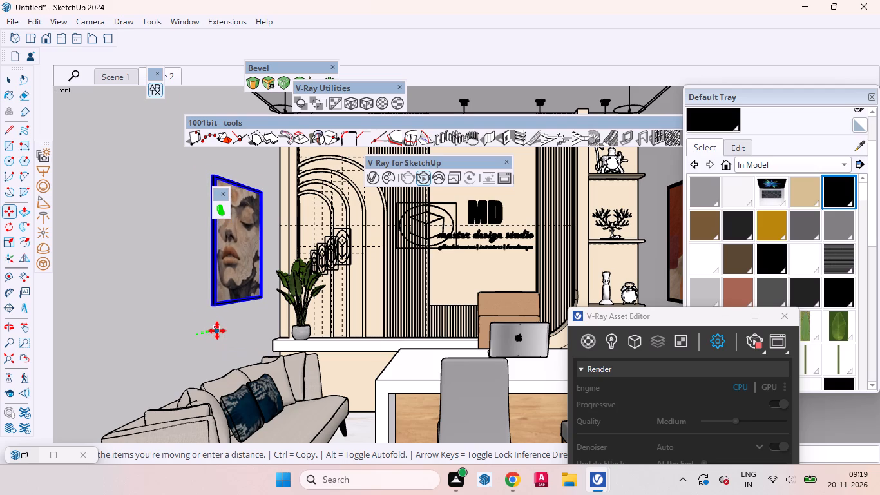
{"action": "left_click", "coordinate": [217, 329]}
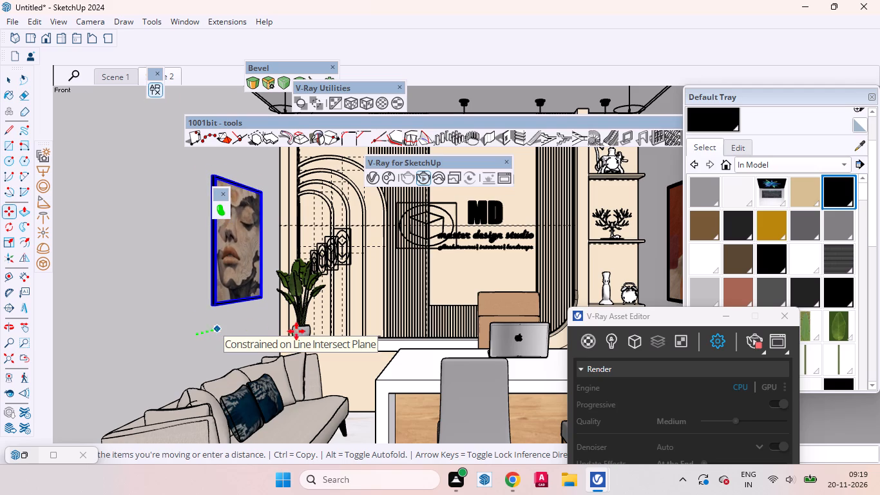
{"action": "key", "text": "space"}
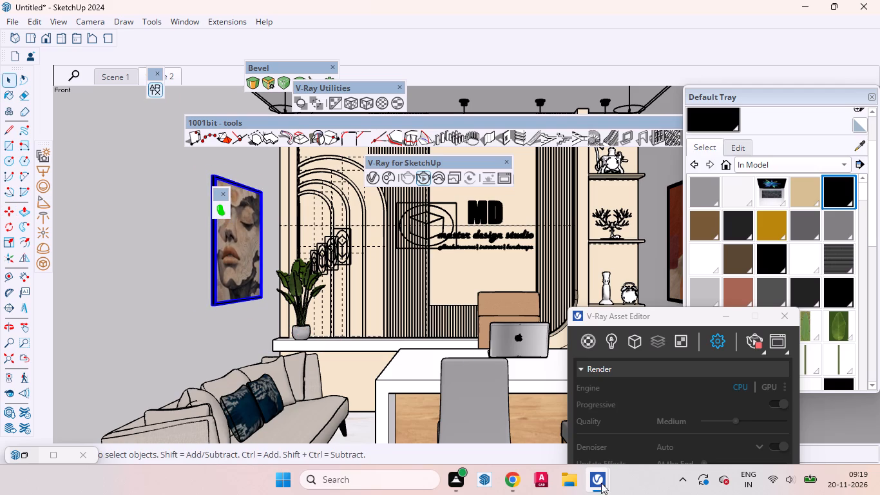
Bring up the V-Ray Asset Editor and stop the running interactive render.
{"action": "left_click", "coordinate": [600, 421]}
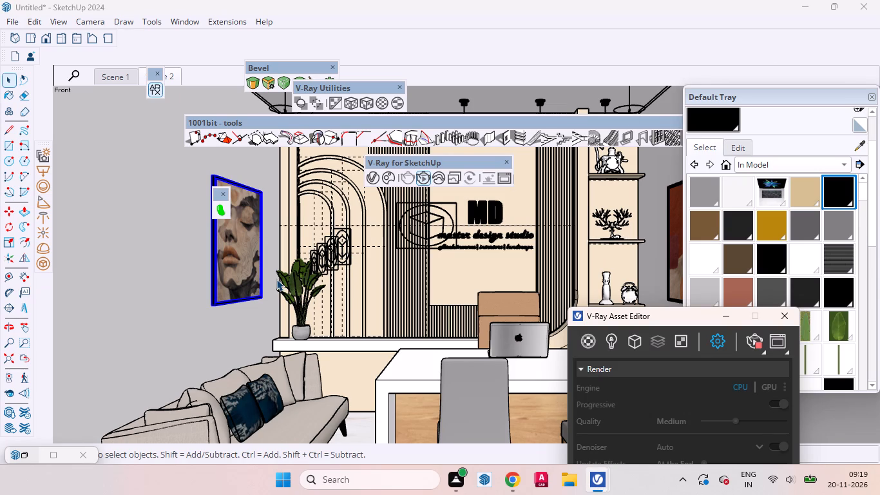
{"action": "left_click_drag", "start_coordinate": [679, 318], "coordinate": [679, 311]}
{"action": "left_click_drag", "start_coordinate": [679, 311], "coordinate": [631, 111]}
{"action": "left_click", "coordinate": [710, 139]}
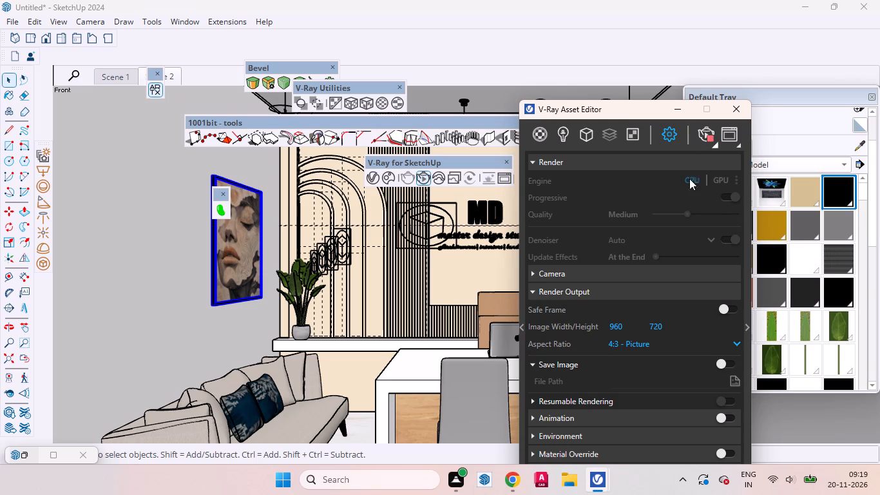
{"action": "left_click", "coordinate": [703, 135]}
{"action": "left_click_drag", "start_coordinate": [614, 115], "coordinate": [736, 180]}
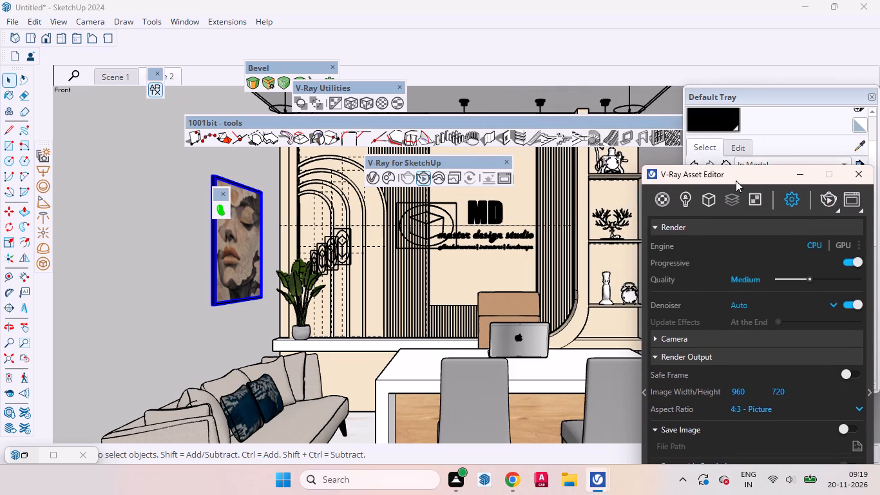
{"action": "left_click_drag", "start_coordinate": [736, 180], "coordinate": [732, 163]}
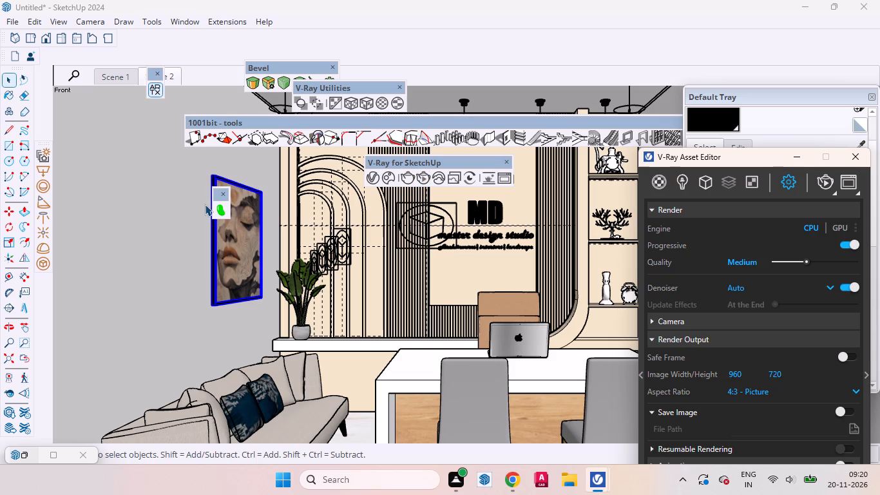
Undo the last move of the face artwork above the sofa.
{"action": "key", "text": "ctrl+z"}
{"action": "key", "text": "ctrl+z"}
{"action": "key", "text": "ctrl+z"}
{"action": "key", "text": "ctrl+z"}
{"action": "key", "text": "ctrl+z"}
{"action": "key", "text": "ctrl+z"}
{"action": "key", "text": "ctrl+z"}
{"action": "type", "text": "zzz"}
{"action": "key", "text": "ctrl+z"}
{"action": "type", "text": "zzzzzzzzzzz"}
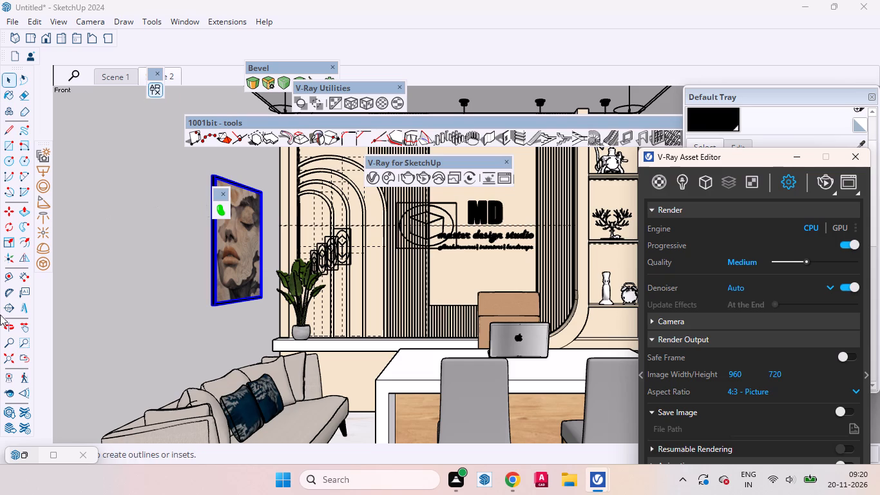
{"action": "left_click", "coordinate": [792, 159]}
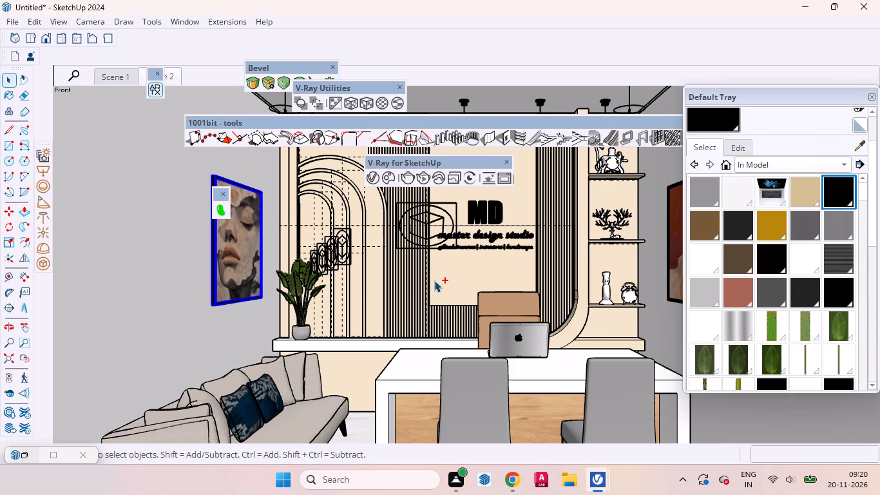
{"action": "key", "text": "ctrl+z"}
{"action": "key", "text": "ctrl+z"}
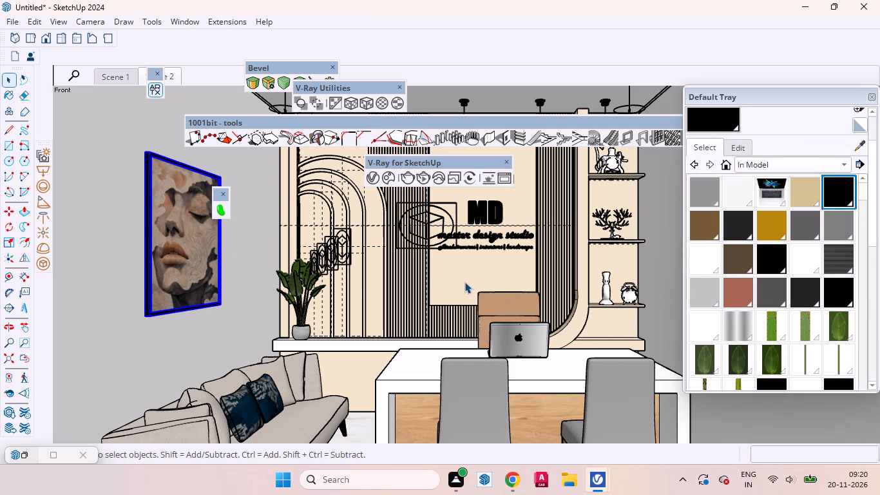
Restore the saved Scene 2 camera view of the office.
{"action": "scroll", "coordinate": [431, 304], "scroll_direction": "down", "scroll_amount": 3}
{"action": "scroll", "coordinate": [421, 335], "scroll_direction": "up", "scroll_amount": 1}
{"action": "scroll", "coordinate": [421, 335], "scroll_direction": "down", "scroll_amount": 1}
{"action": "scroll", "coordinate": [351, 348], "scroll_direction": "down", "scroll_amount": 6}
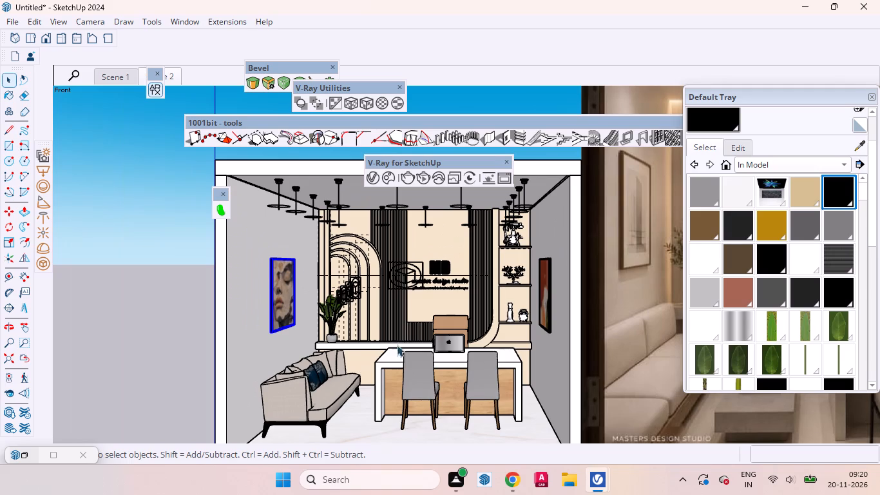
{"action": "left_click", "coordinate": [173, 71]}
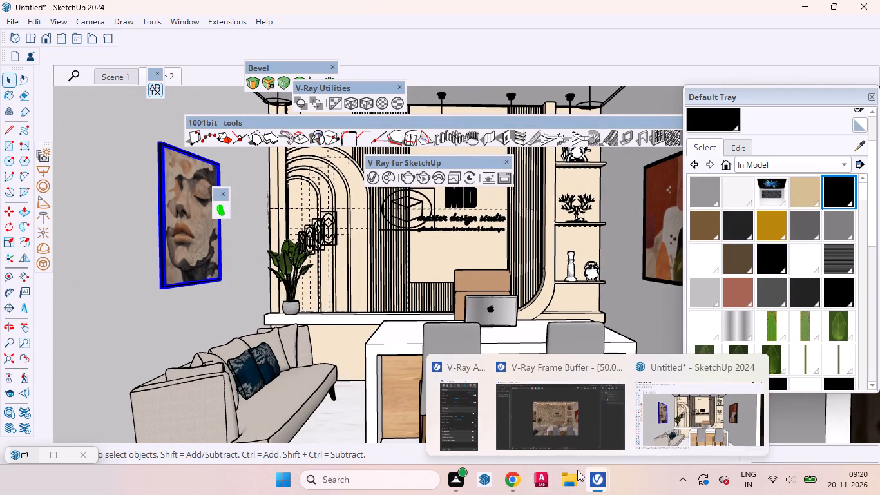
Set the V-Ray render output aspect ratio to 16:9 - Widescreen.
{"action": "left_click", "coordinate": [371, 182]}
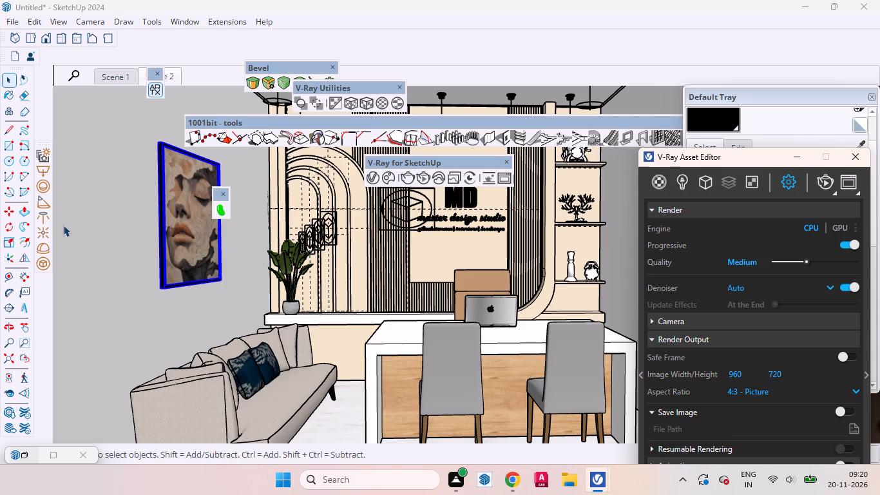
{"action": "left_click_drag", "start_coordinate": [751, 157], "coordinate": [547, 48]}
{"action": "left_click", "coordinate": [646, 282]}
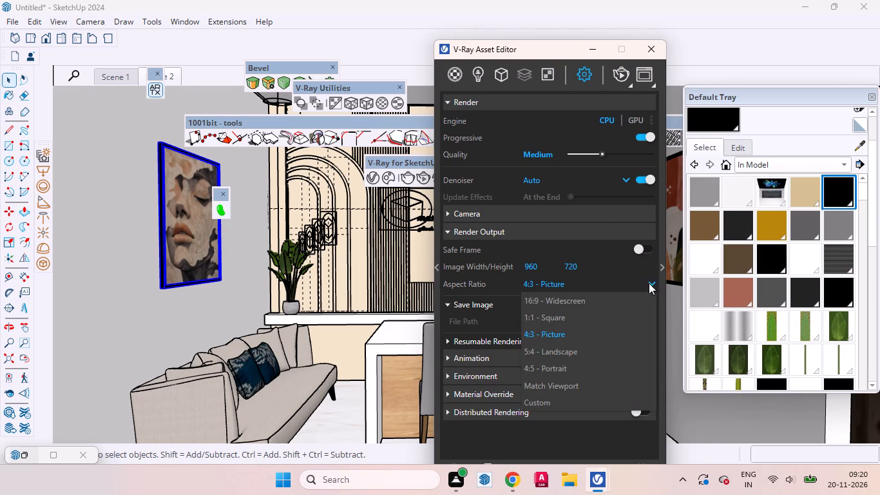
{"action": "left_click", "coordinate": [568, 300]}
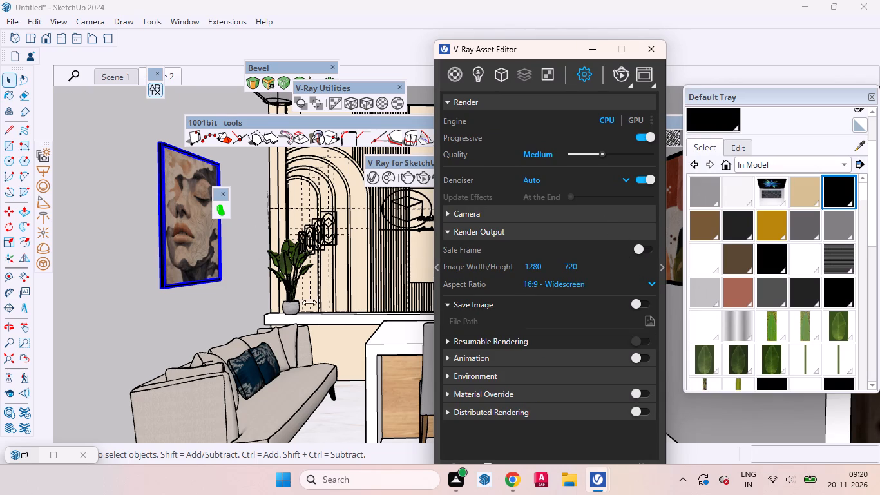
Start a new interactive render and check the widescreen framing of both side-wall artworks in the V-Ray Frame Buffer.
{"action": "left_click", "coordinate": [618, 72]}
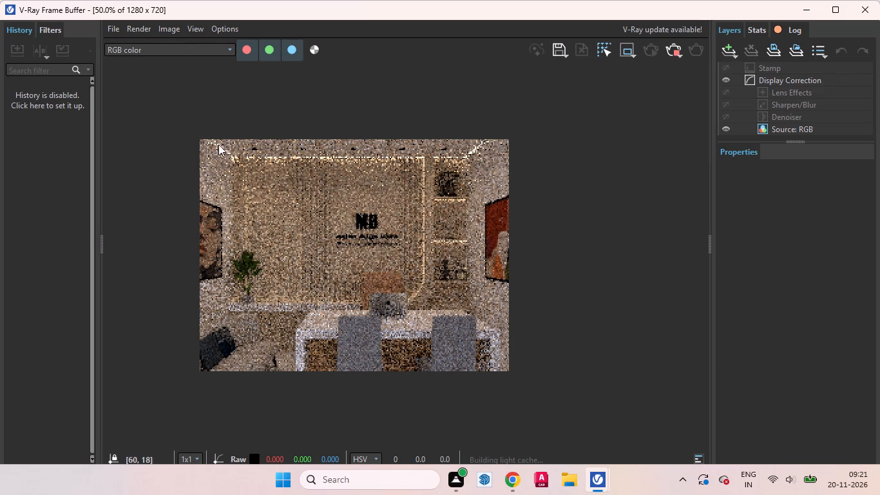
{"action": "left_click_drag", "start_coordinate": [200, 138], "coordinate": [615, 406]}
{"action": "left_click_drag", "start_coordinate": [507, 144], "coordinate": [254, 387]}
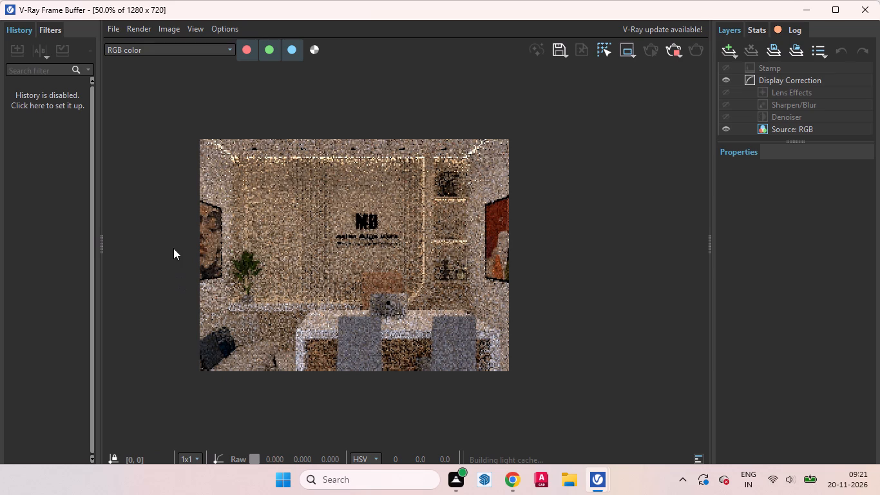
{"action": "left_click_drag", "start_coordinate": [178, 168], "coordinate": [554, 494]}
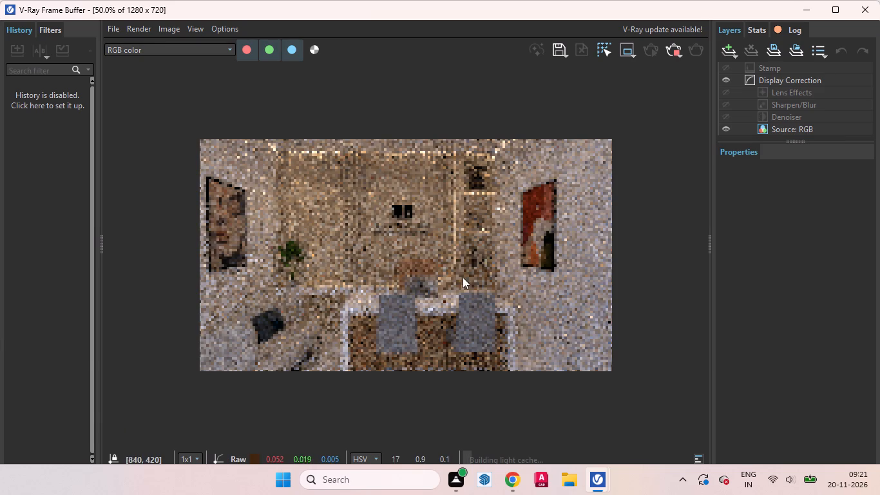
{"action": "left_click_drag", "start_coordinate": [609, 135], "coordinate": [255, 295]}
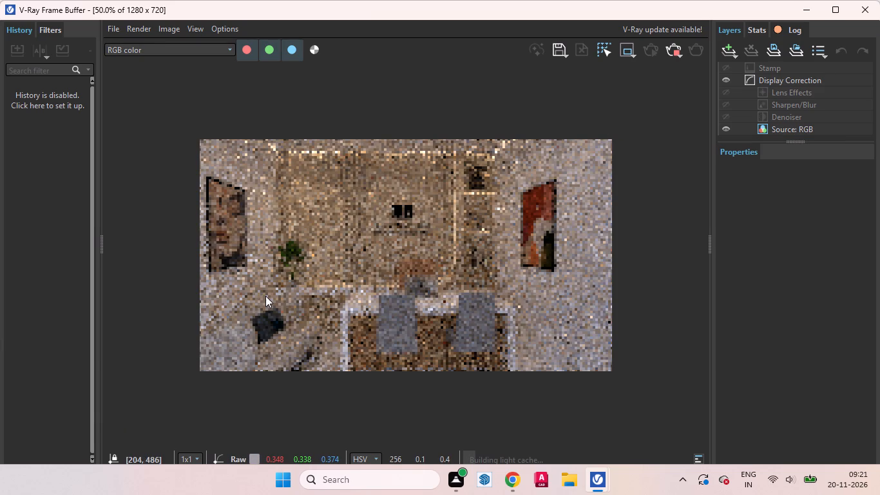
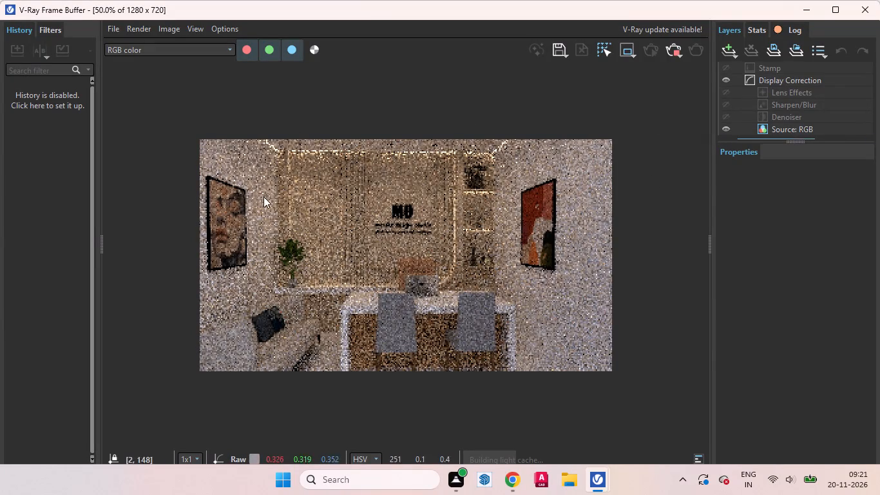
Examine the widescreen interactive render up close, checking the logo wall, lit shelf niches, desk area and right-wall artwork.
{"action": "scroll", "coordinate": [405, 236], "scroll_direction": "up", "scroll_amount": 1}
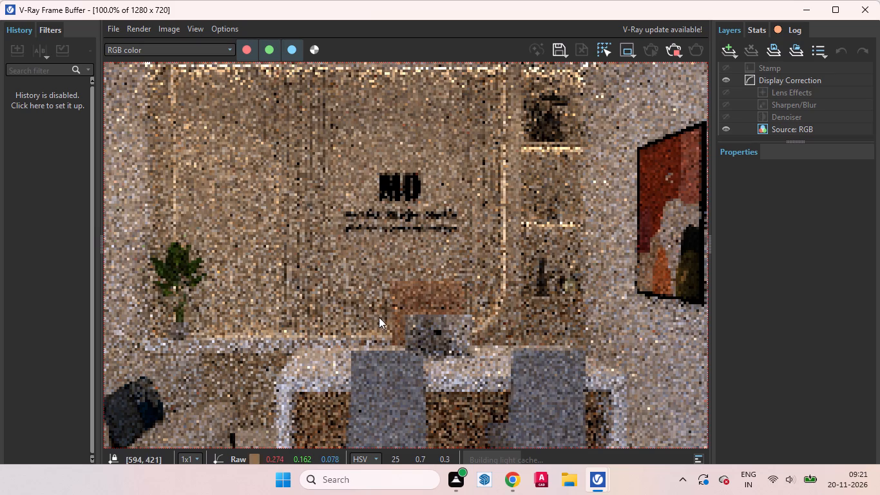
{"action": "scroll", "coordinate": [418, 228], "scroll_direction": "down", "scroll_amount": 1}
{"action": "middle_click_drag", "start_coordinate": [318, 254], "coordinate": [317, 208]}
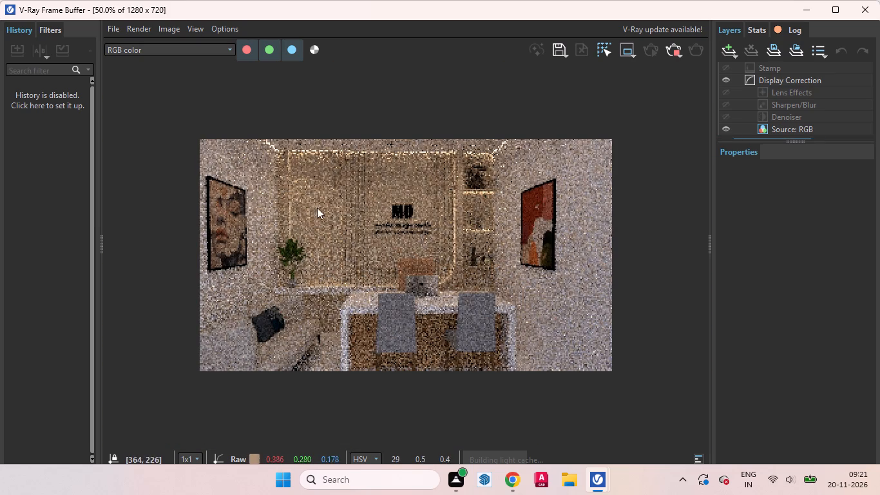
{"action": "middle_click_drag", "start_coordinate": [317, 208], "coordinate": [317, 205]}
{"action": "scroll", "coordinate": [432, 318], "scroll_direction": "up", "scroll_amount": 1}
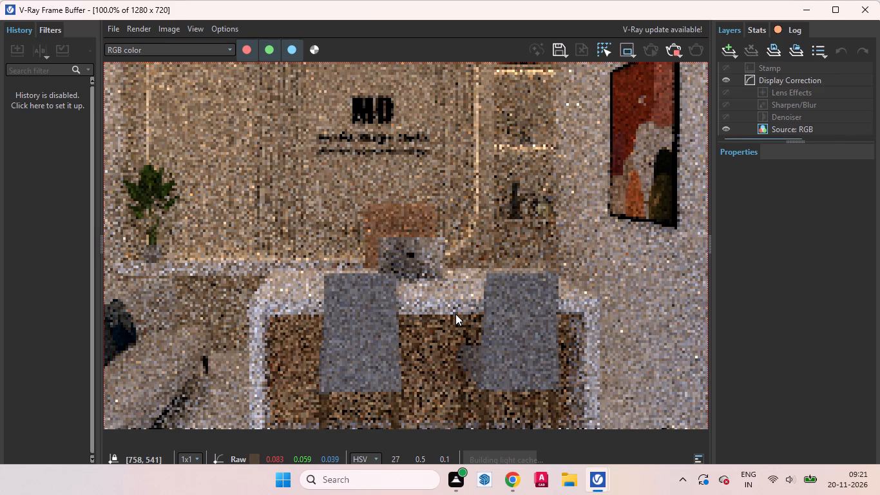
{"action": "scroll", "coordinate": [455, 314], "scroll_direction": "down", "scroll_amount": 1}
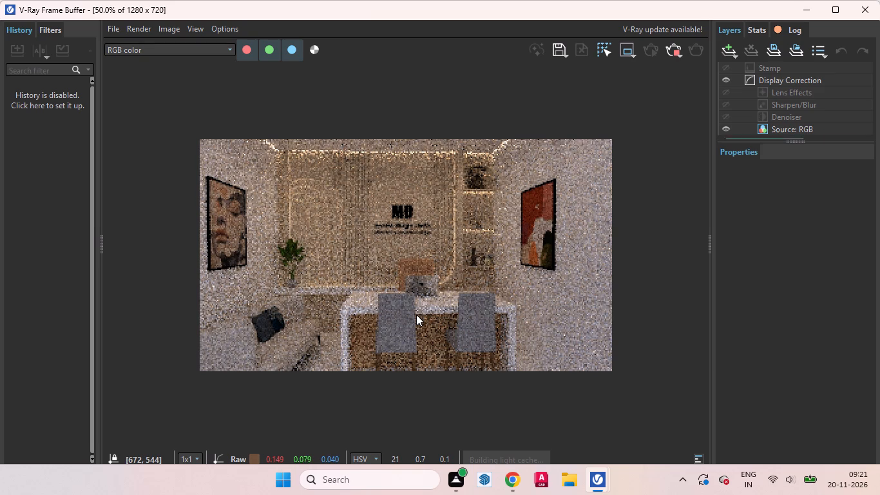
{"action": "scroll", "coordinate": [416, 315], "scroll_direction": "up", "scroll_amount": 1}
{"action": "scroll", "coordinate": [416, 315], "scroll_direction": "down", "scroll_amount": 1}
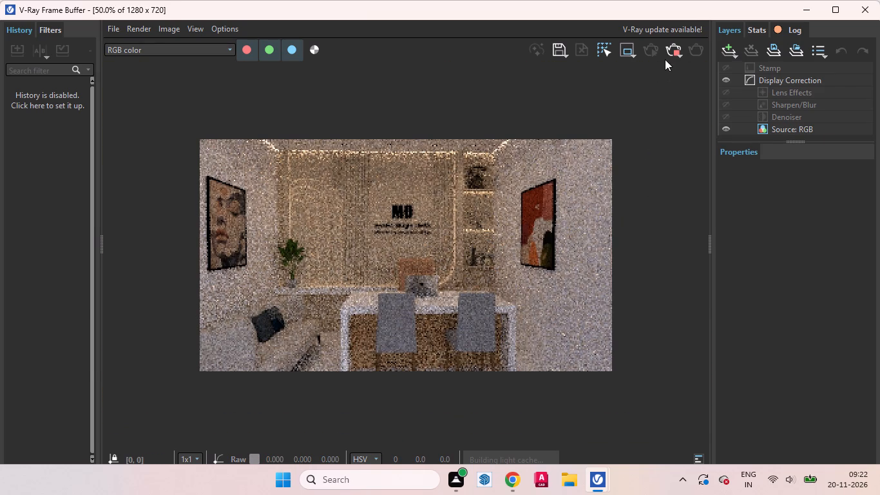
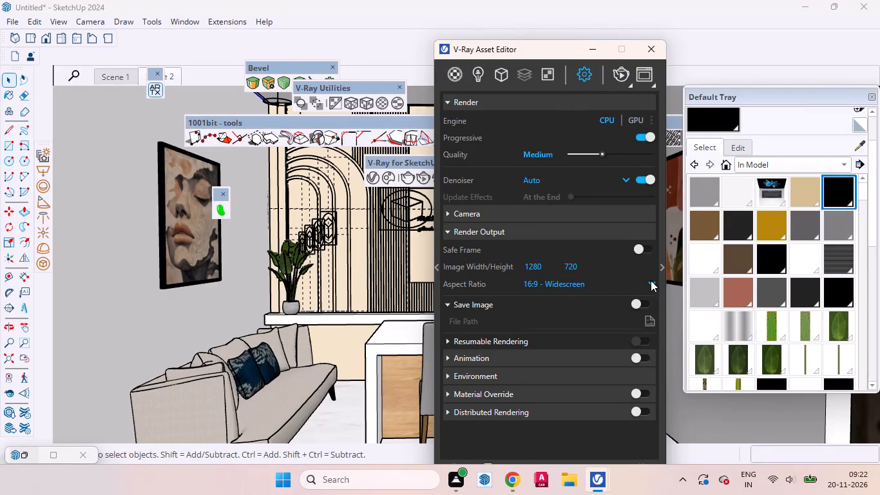
Set the V-Ray render output's aspect ratio to 4:3 - Picture.
{"action": "left_click", "coordinate": [651, 280]}
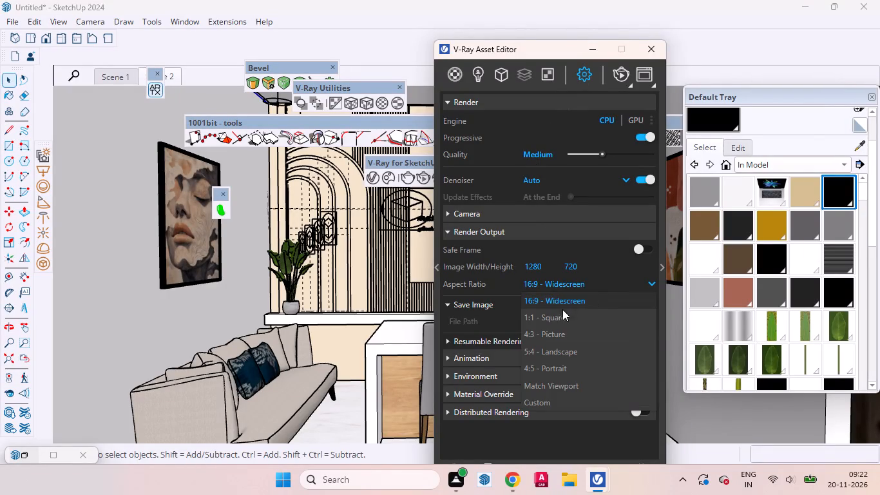
{"action": "left_click", "coordinate": [560, 329]}
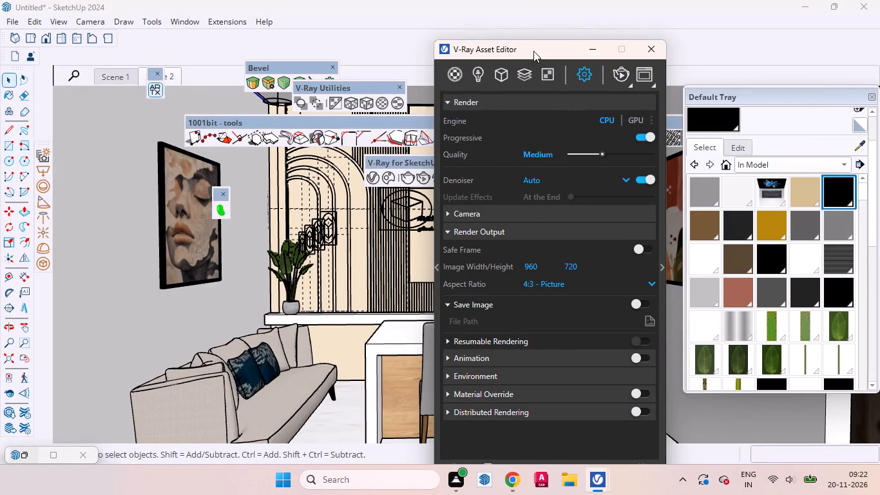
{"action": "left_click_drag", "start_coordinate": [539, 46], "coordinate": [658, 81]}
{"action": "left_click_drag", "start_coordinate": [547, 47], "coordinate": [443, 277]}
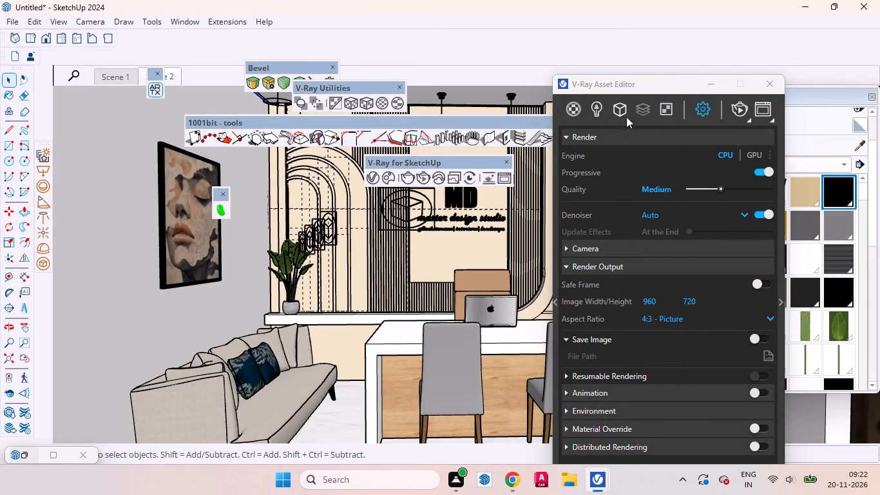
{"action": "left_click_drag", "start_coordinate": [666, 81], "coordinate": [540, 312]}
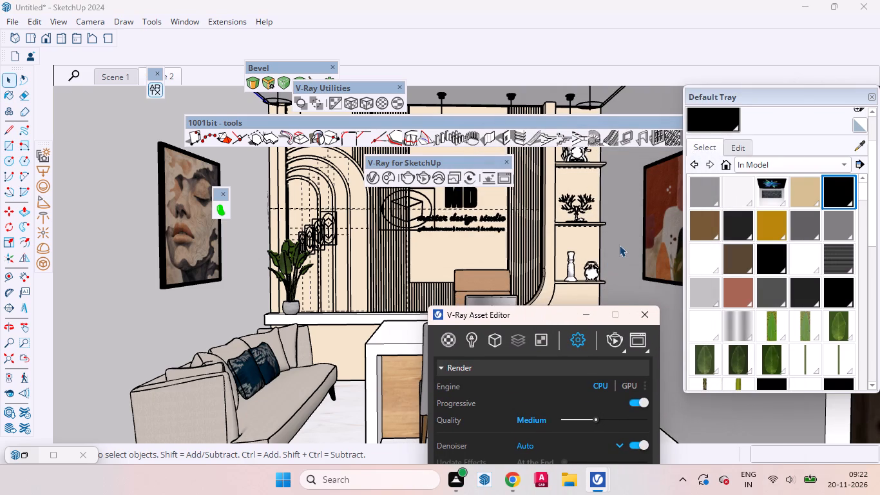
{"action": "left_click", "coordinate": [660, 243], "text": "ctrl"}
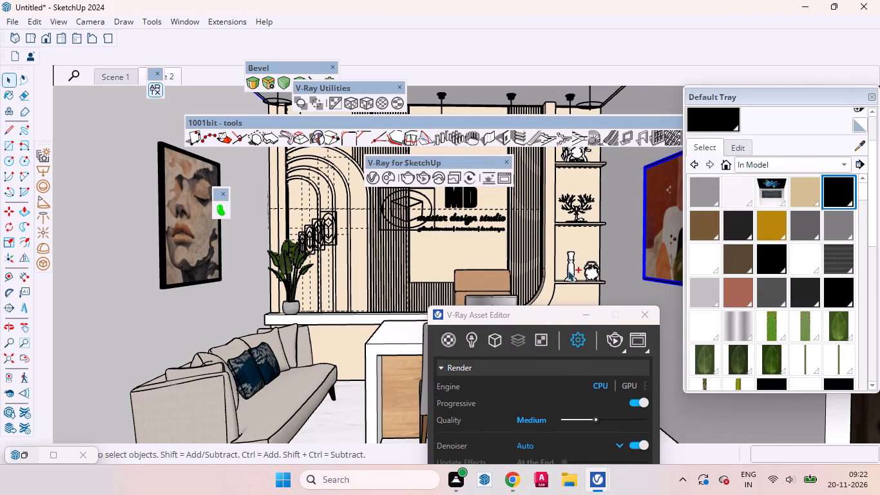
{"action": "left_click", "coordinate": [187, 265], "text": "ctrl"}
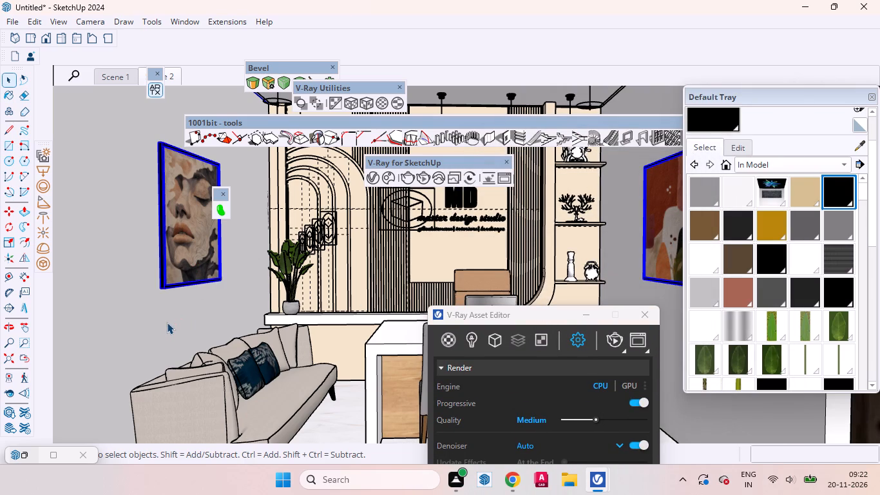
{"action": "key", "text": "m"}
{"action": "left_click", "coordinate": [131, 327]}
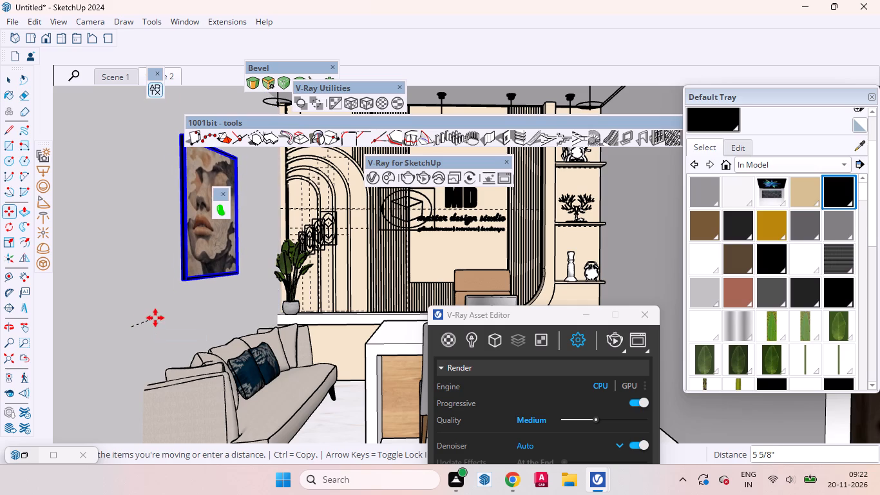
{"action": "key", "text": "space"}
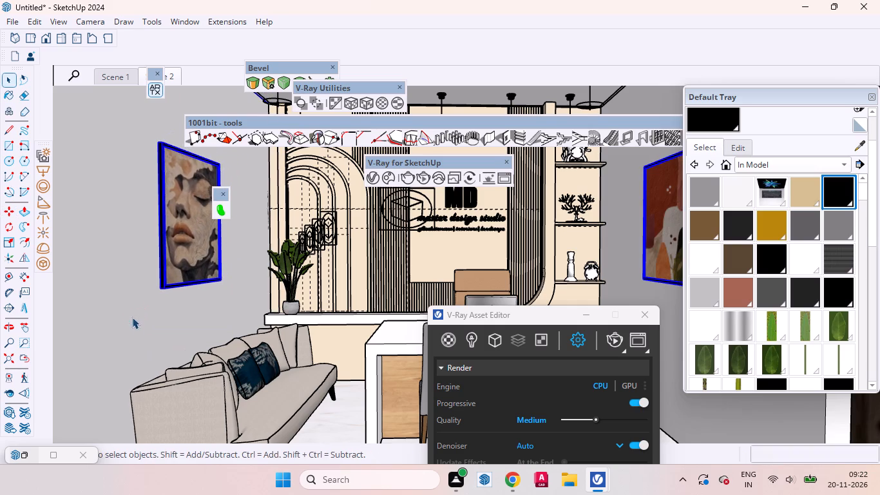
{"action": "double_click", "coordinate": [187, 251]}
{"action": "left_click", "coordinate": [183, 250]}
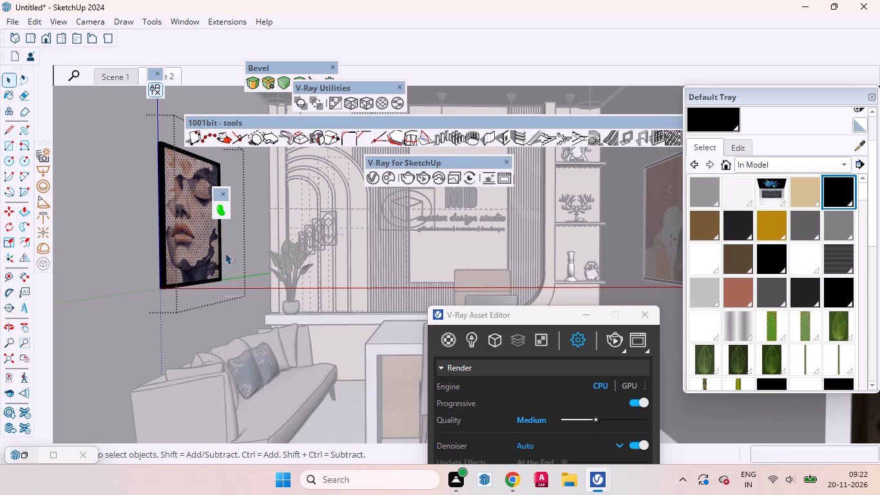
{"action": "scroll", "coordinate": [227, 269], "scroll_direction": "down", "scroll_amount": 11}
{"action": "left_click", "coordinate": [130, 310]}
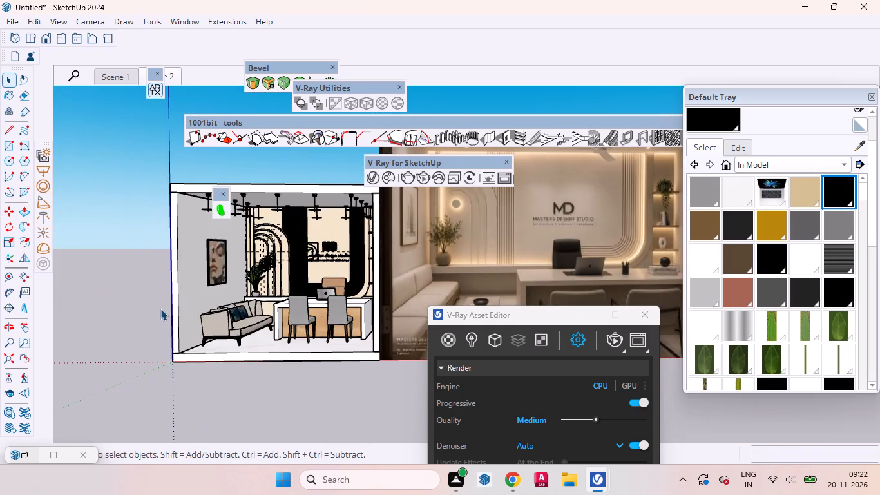
Move both side-wall artworks together 2' along their walls toward the back logo wall.
{"action": "middle_click_drag", "start_coordinate": [175, 309], "coordinate": [222, 306]}
{"action": "left_click", "coordinate": [209, 272]}
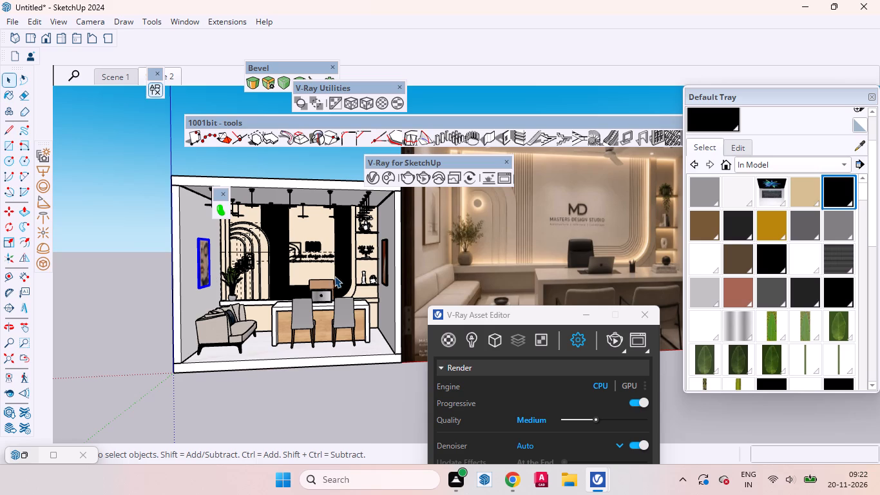
{"action": "left_click", "coordinate": [386, 269]}
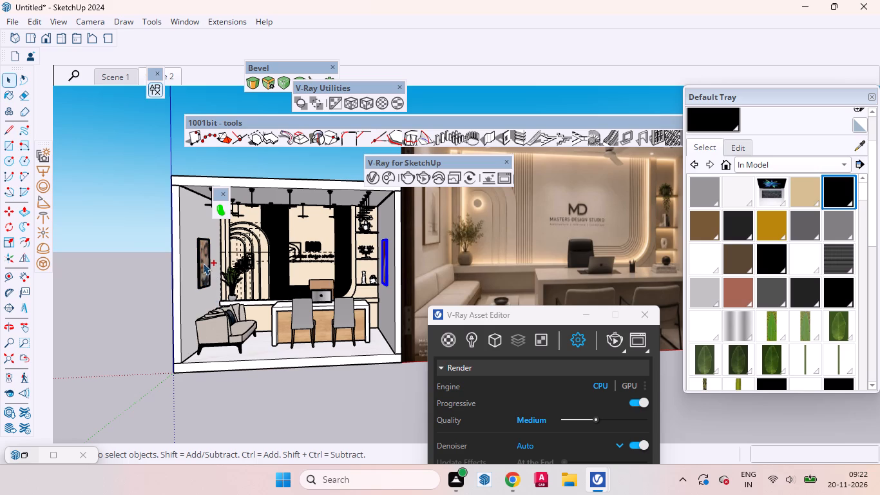
{"action": "left_click", "coordinate": [203, 263], "text": "ctrl"}
{"action": "scroll", "coordinate": [202, 288], "scroll_direction": "up", "scroll_amount": 6, "text": "ctrl"}
{"action": "key", "text": "m"}
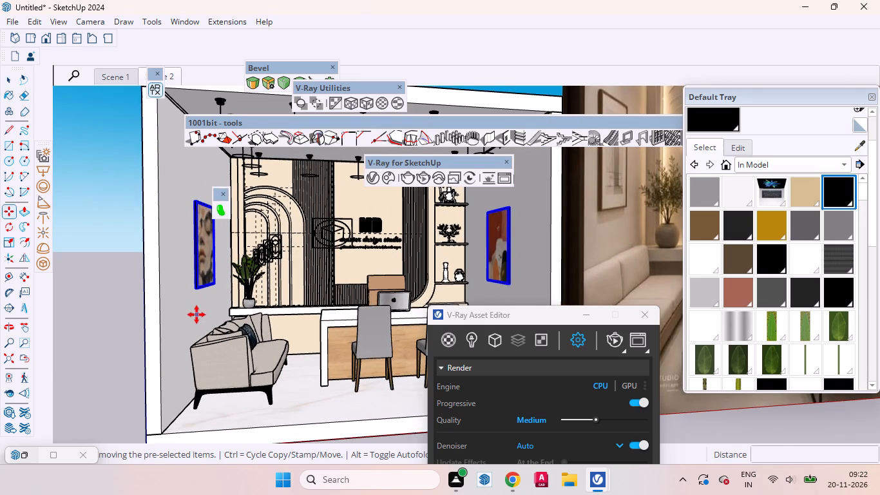
{"action": "left_click", "coordinate": [196, 315]}
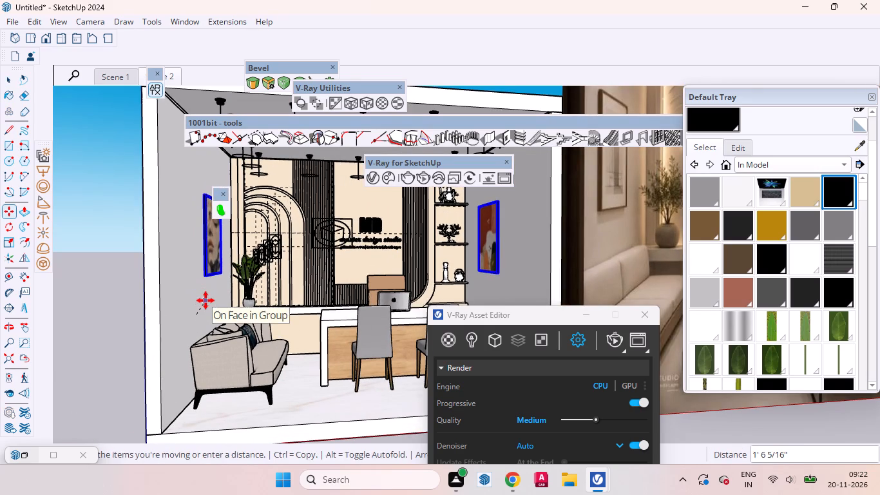
{"action": "key", "text": "Left"}
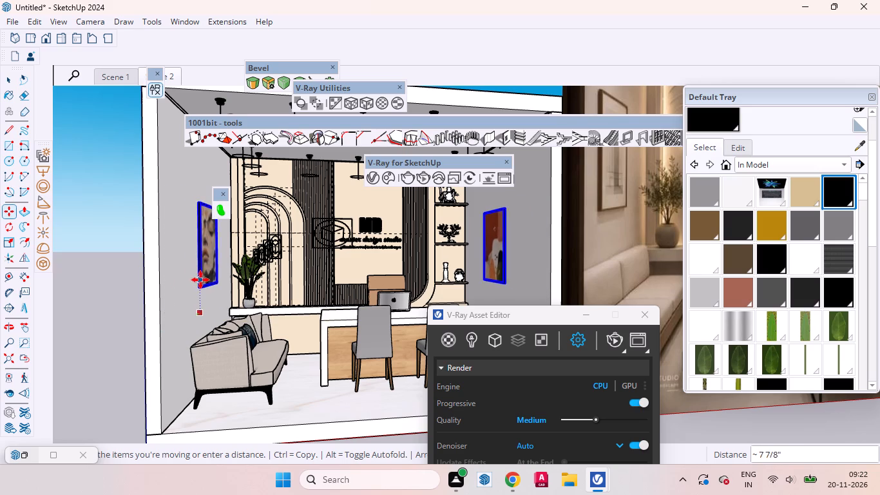
{"action": "key", "text": "space"}
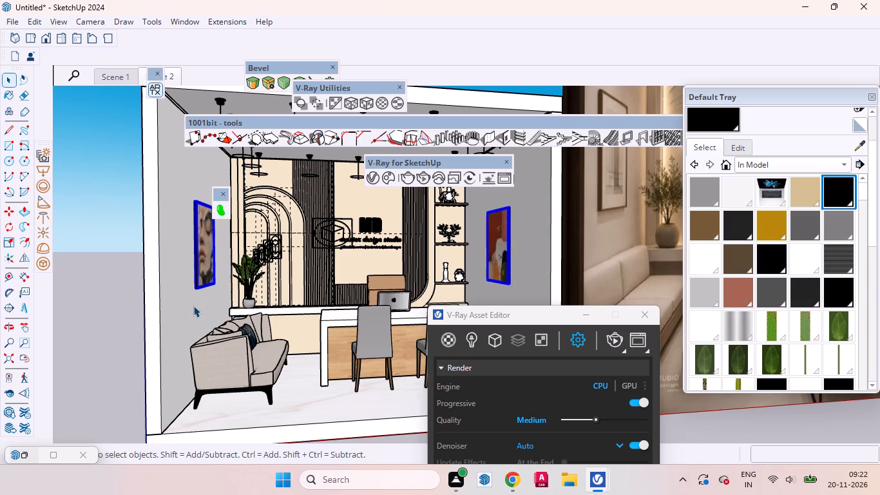
{"action": "key", "text": "m"}
{"action": "left_click", "coordinate": [188, 310]}
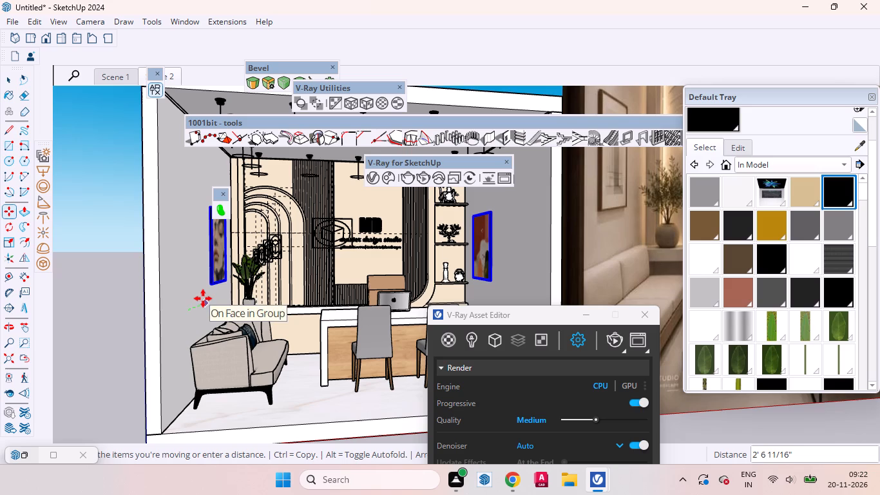
{"action": "type", "text": "2'"}
{"action": "key", "text": "Return"}
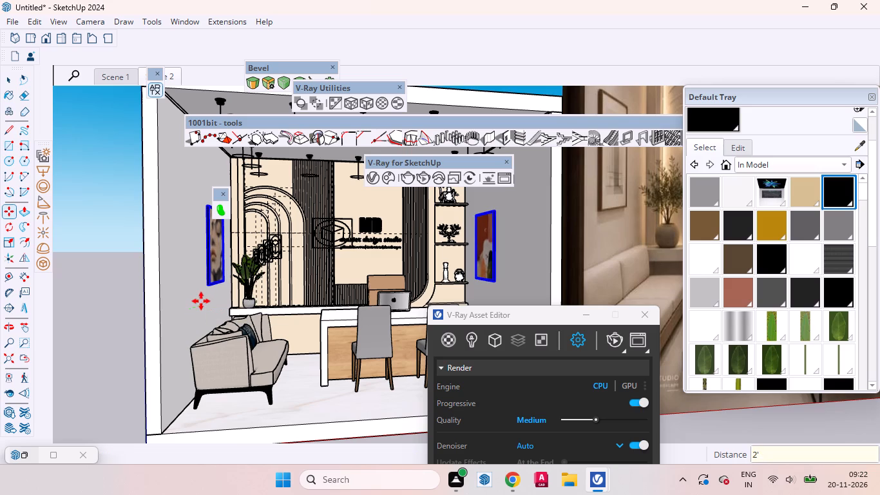
{"action": "key", "text": "space"}
{"action": "left_click", "coordinate": [106, 331]}
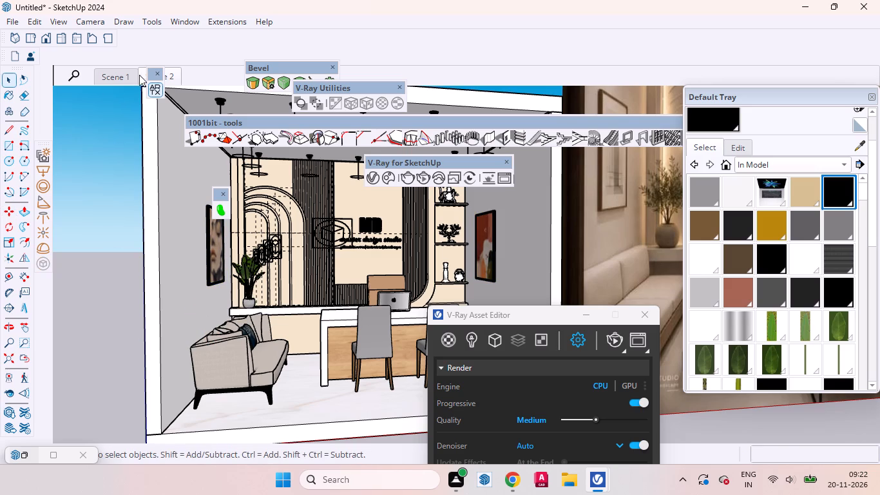
Return to the saved Scene 2 camera view.
{"action": "left_click", "coordinate": [142, 75]}
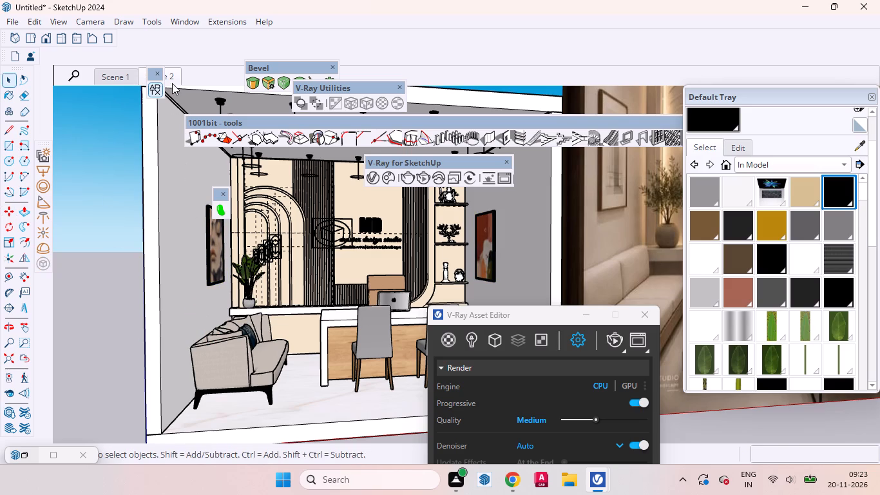
{"action": "left_click", "coordinate": [172, 80]}
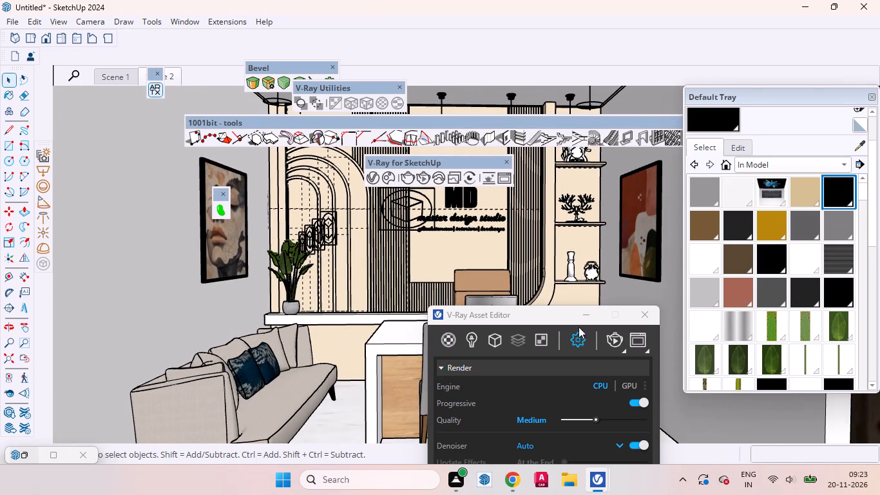
Launch the interactive V-Ray render, check both side-wall artworks in the frame buffer, and close it.
{"action": "left_click_drag", "start_coordinate": [547, 318], "coordinate": [548, 61]}
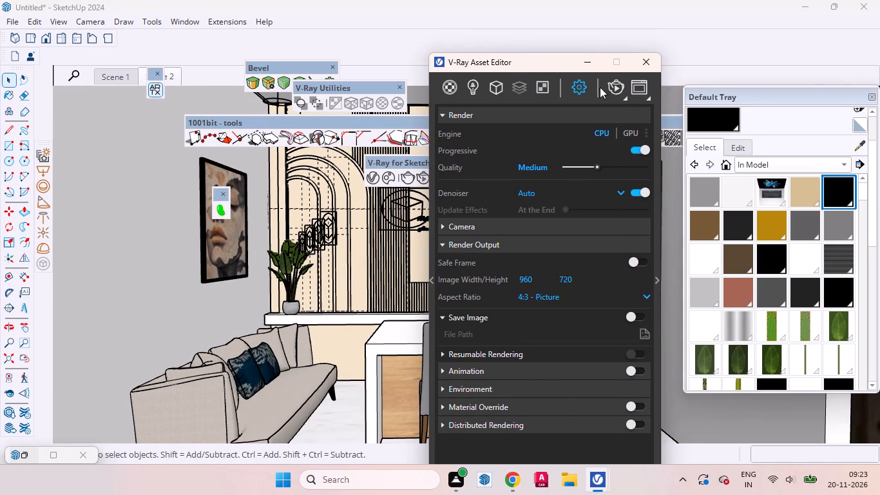
{"action": "left_click", "coordinate": [613, 89]}
{"action": "left_click", "coordinate": [562, 437]}
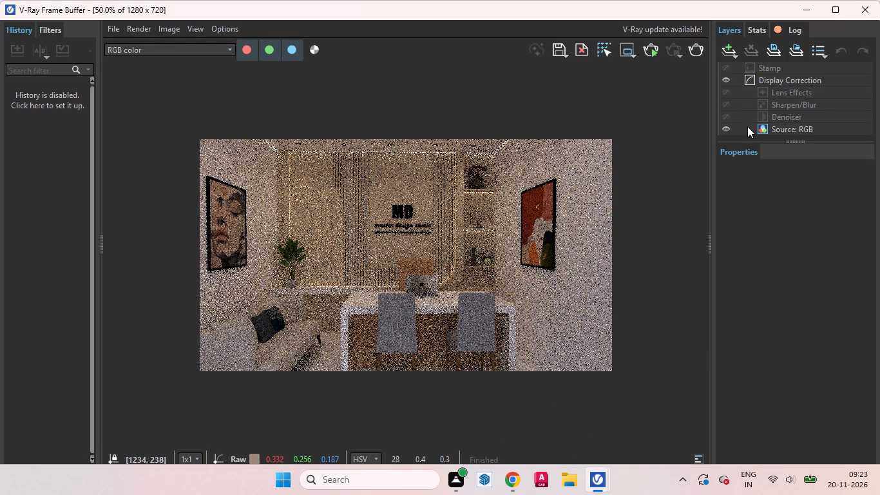
{"action": "left_click", "coordinate": [866, 9]}
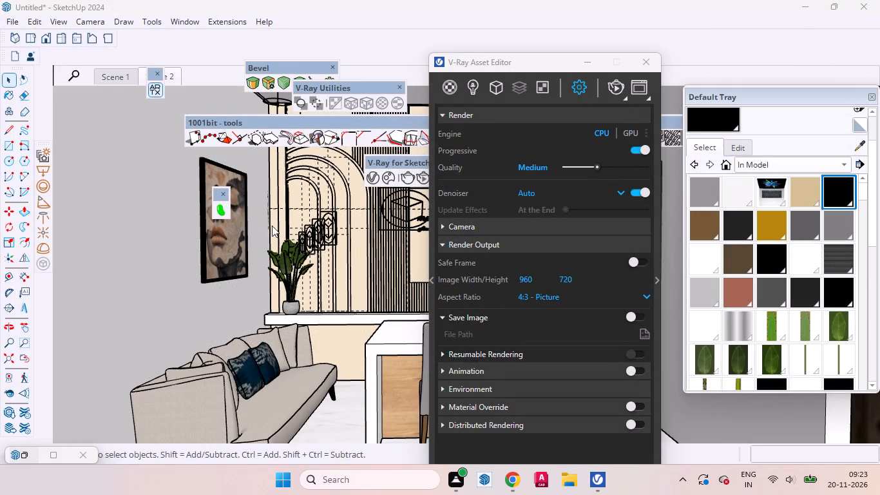
{"action": "left_click", "coordinate": [8, 77]}
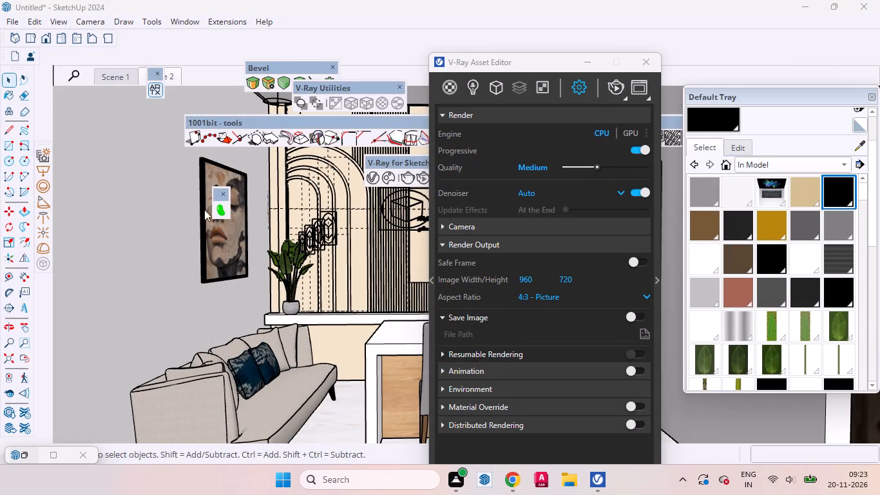
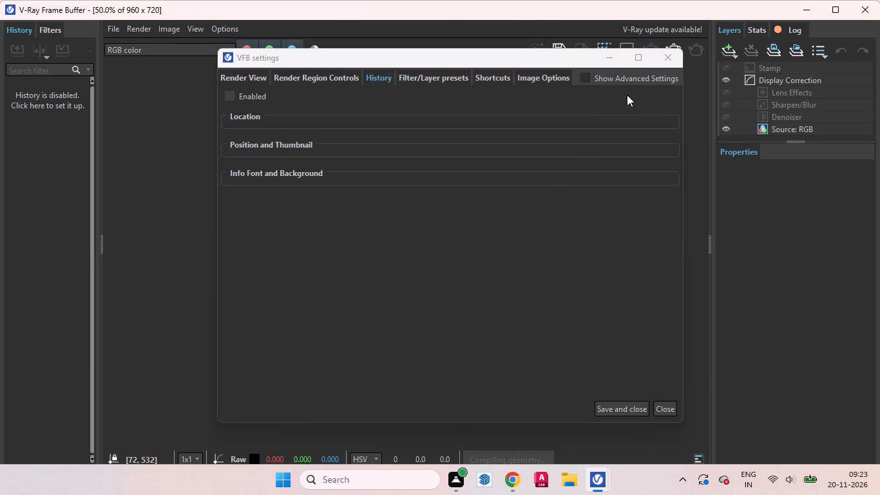
Pan the camera sideways to bring the sofa-side wall artwork further into frame, checking the framing in the interactive render.
{"action": "left_click", "coordinate": [667, 59]}
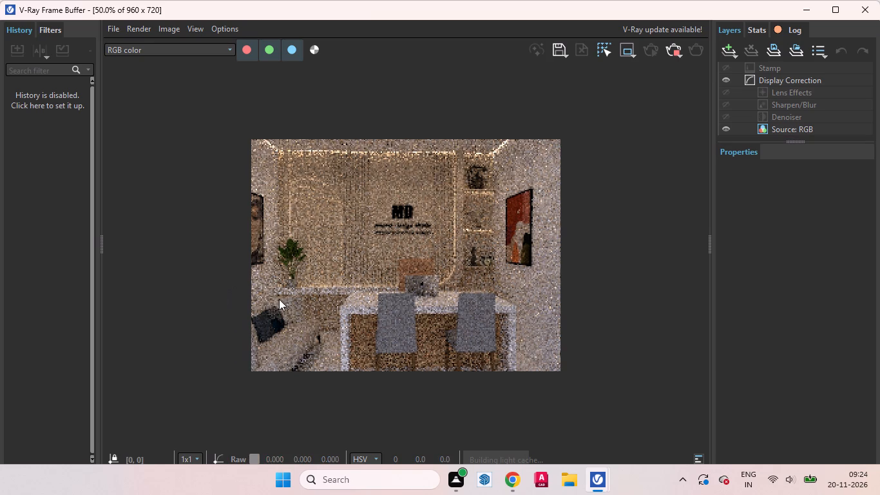
{"action": "left_click", "coordinate": [807, 6]}
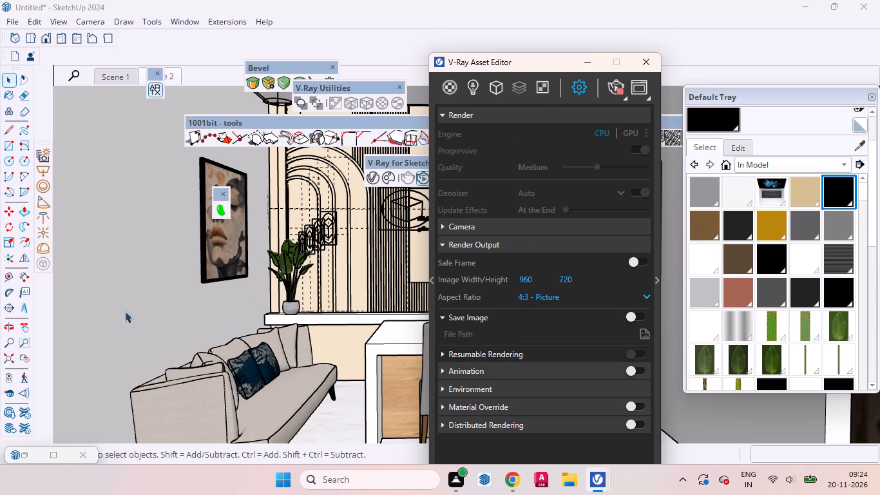
{"action": "left_click", "coordinate": [19, 324]}
{"action": "left_click_drag", "start_coordinate": [361, 273], "coordinate": [372, 272]}
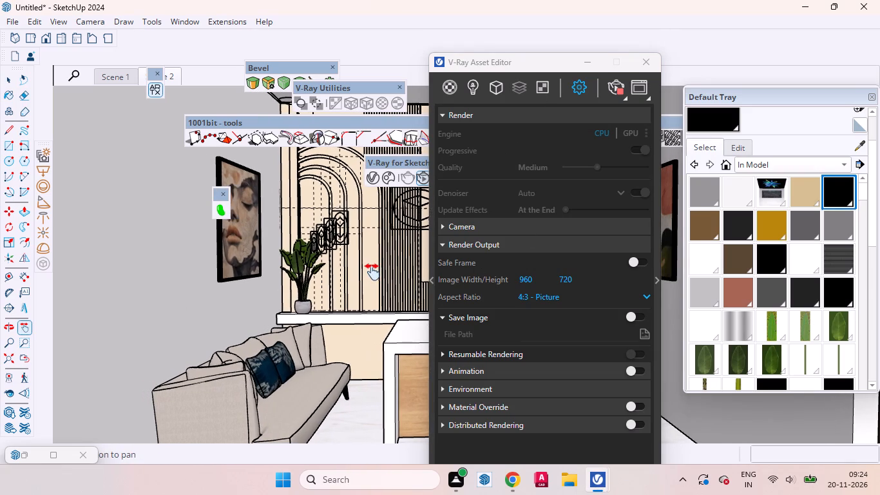
{"action": "left_click_drag", "start_coordinate": [372, 272], "coordinate": [378, 273]}
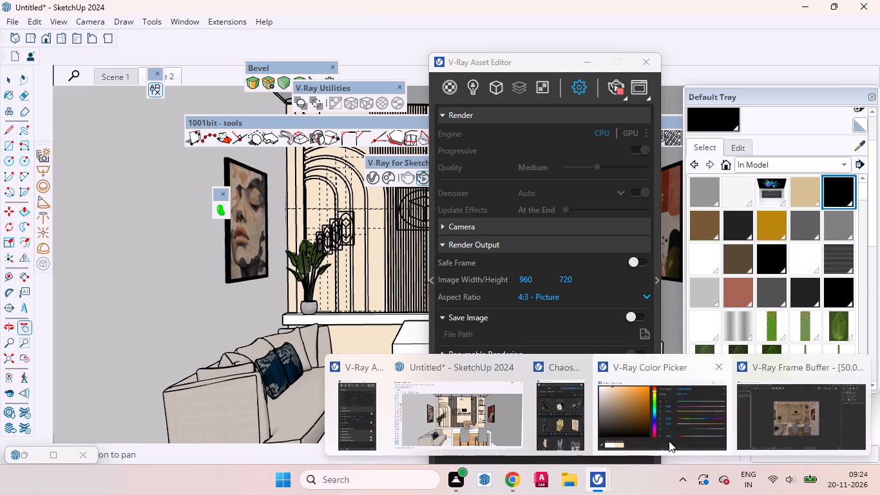
{"action": "left_click", "coordinate": [814, 425]}
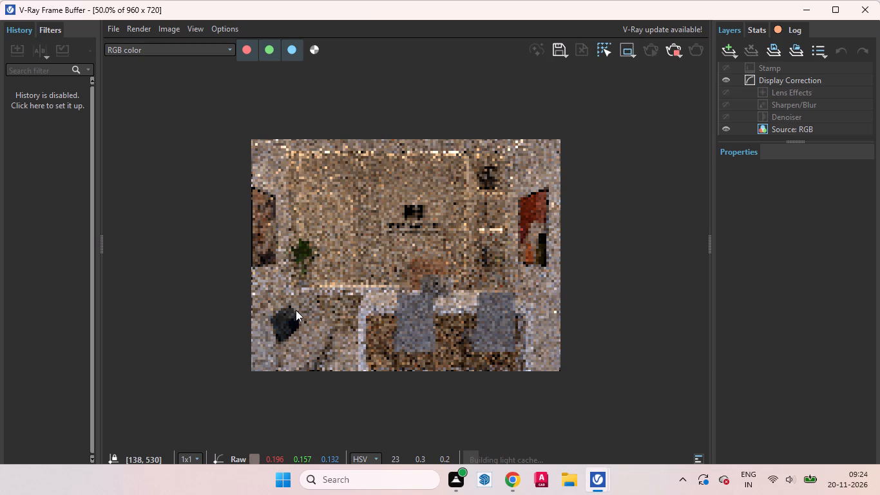
{"action": "left_click", "coordinate": [792, 8]}
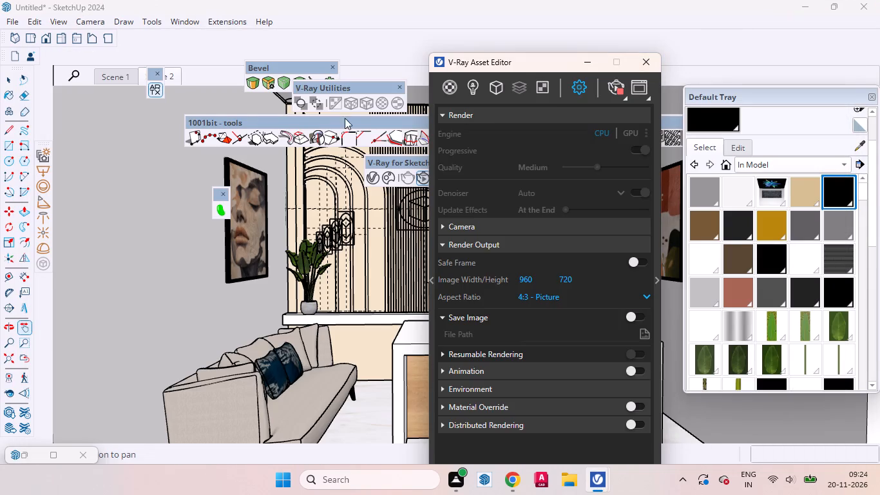
Switch to the standard Front view, check its framing in the interactive render, and update Scene 2 with it.
{"action": "left_click", "coordinate": [43, 36]}
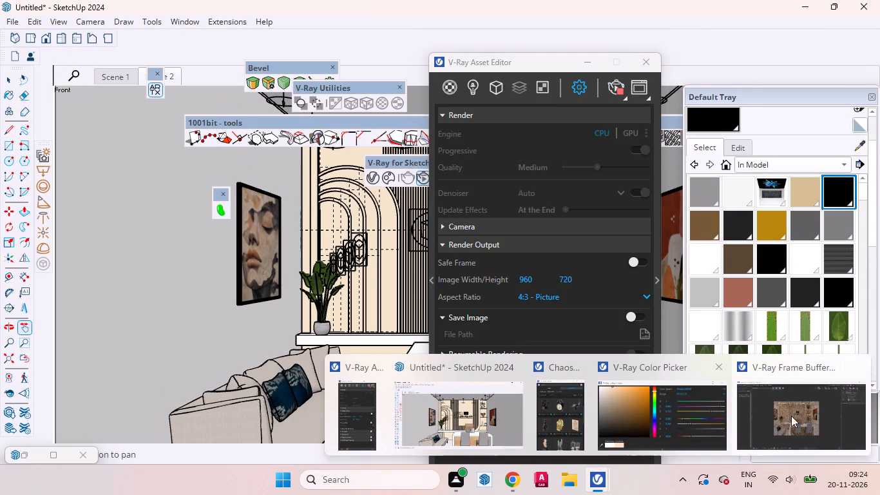
{"action": "left_click", "coordinate": [832, 397]}
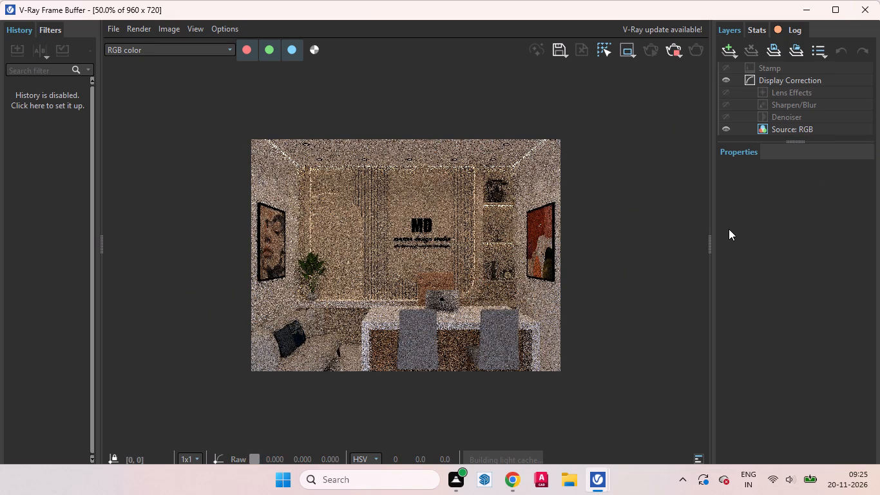
{"action": "left_click", "coordinate": [805, 14]}
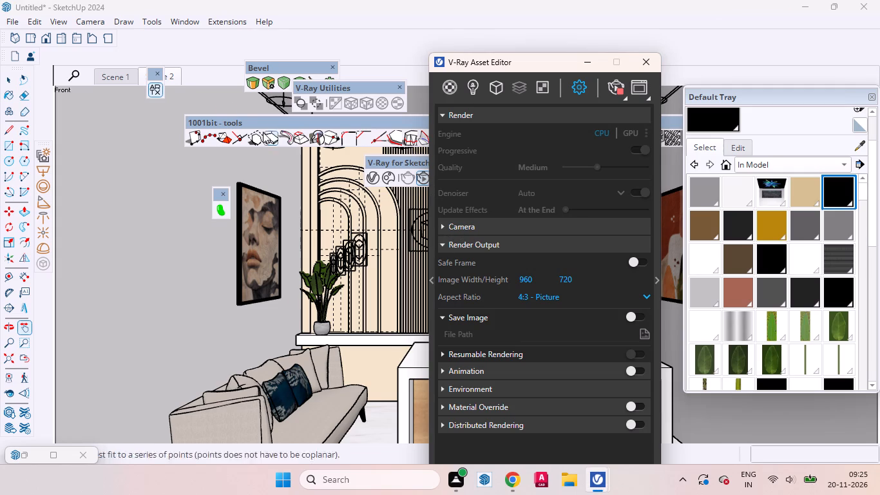
{"action": "right_click", "coordinate": [173, 75]}
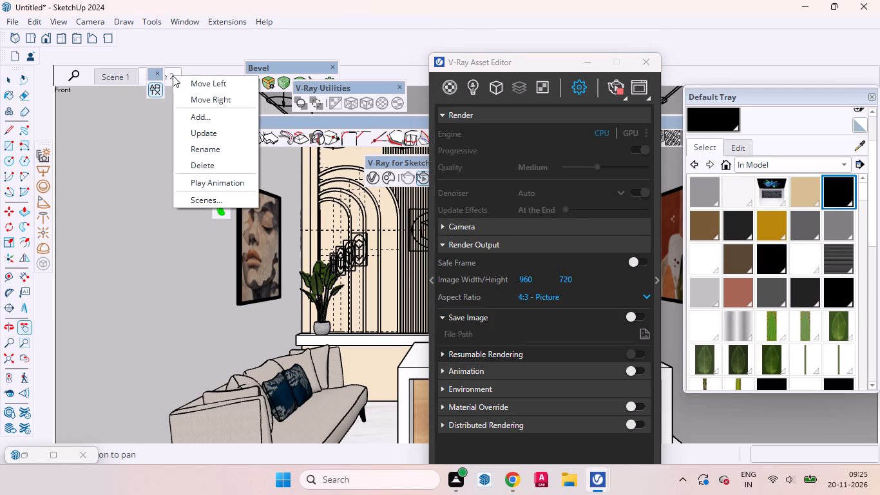
{"action": "left_click", "coordinate": [196, 133]}
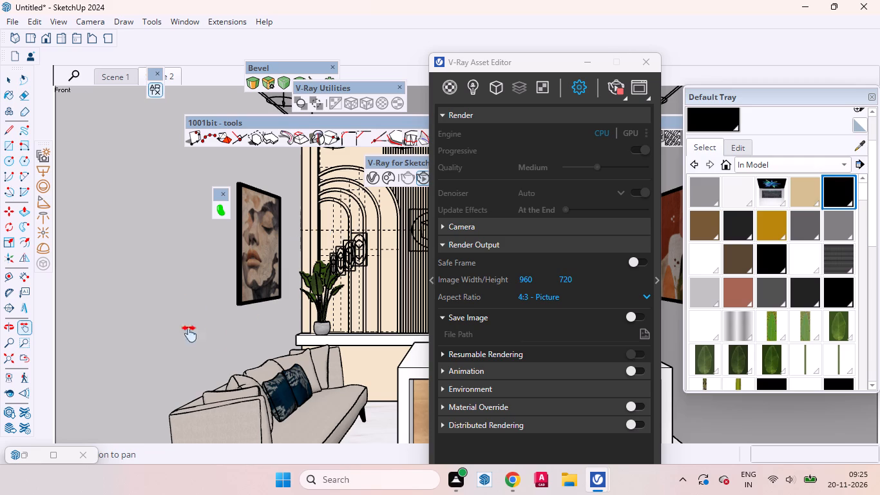
Set the camera's eye height to 5' with the Look Around tool.
{"action": "left_click", "coordinate": [6, 78]}
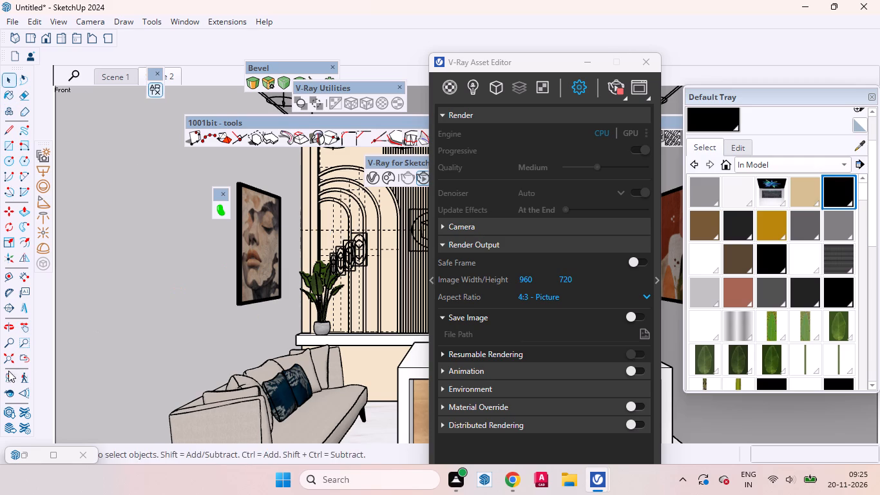
{"action": "left_click", "coordinate": [8, 389]}
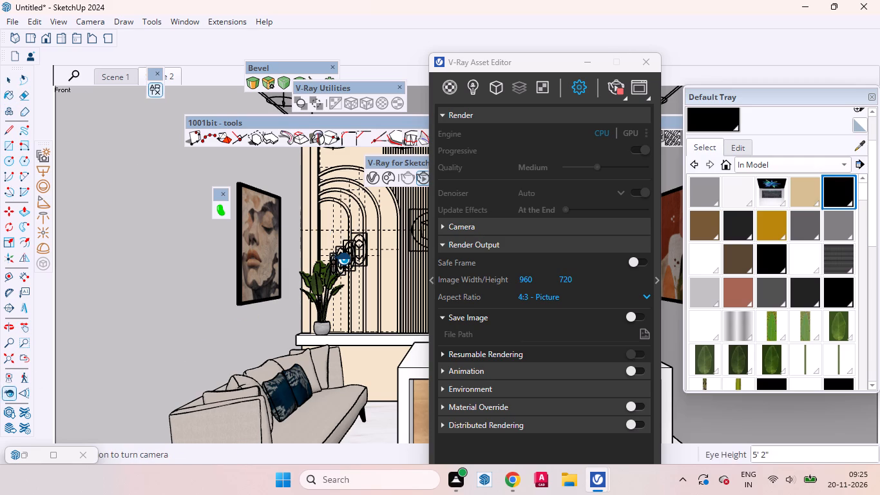
{"action": "key", "text": "space"}
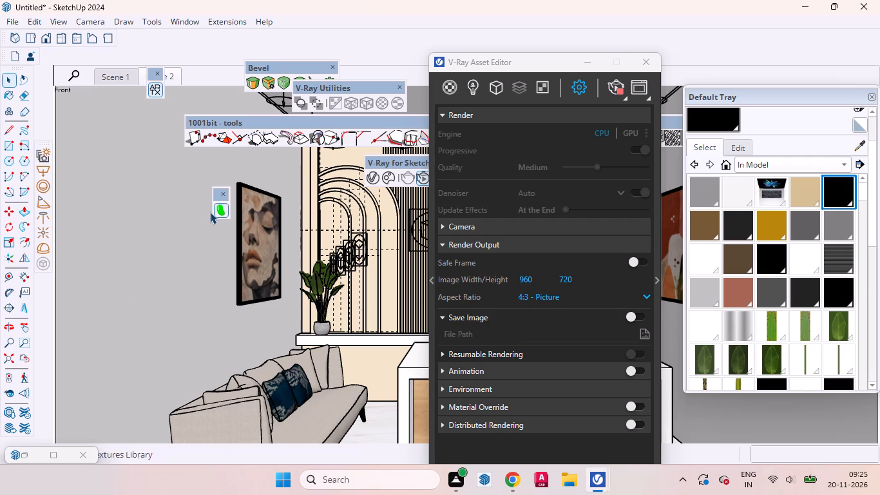
{"action": "left_click", "coordinate": [9, 396]}
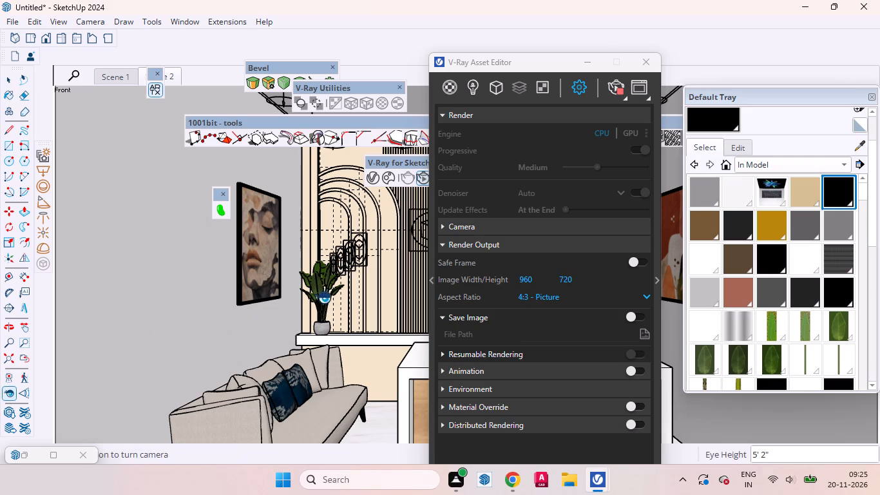
{"action": "type", "text": "5'"}
{"action": "key", "text": "Return"}
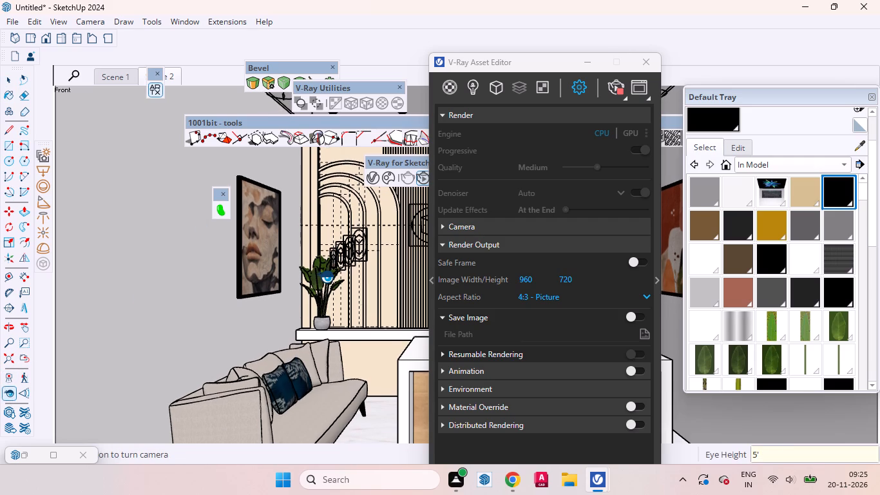
{"action": "type", "text": "5'"}
{"action": "key", "text": "Return"}
{"action": "key", "text": "space"}
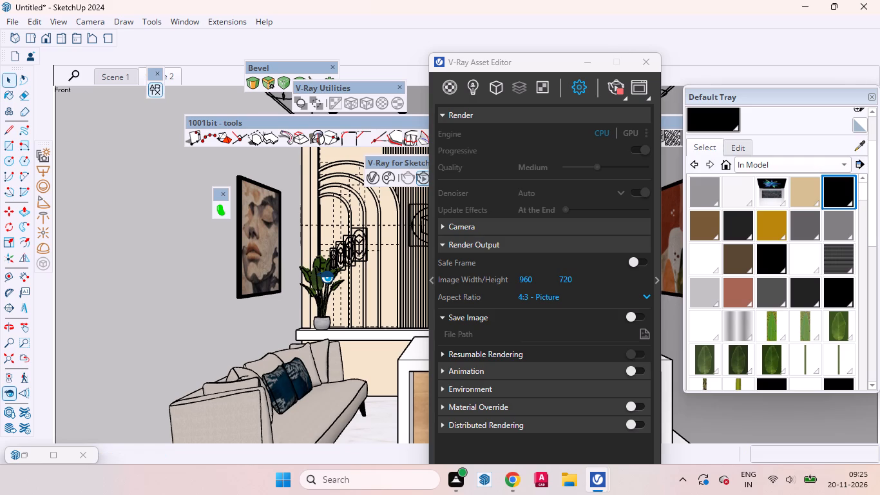
Check the adjusted camera height in the V-Ray frame buffer and update Scene 2 with the current view.
{"action": "left_click", "coordinate": [600, 479]}
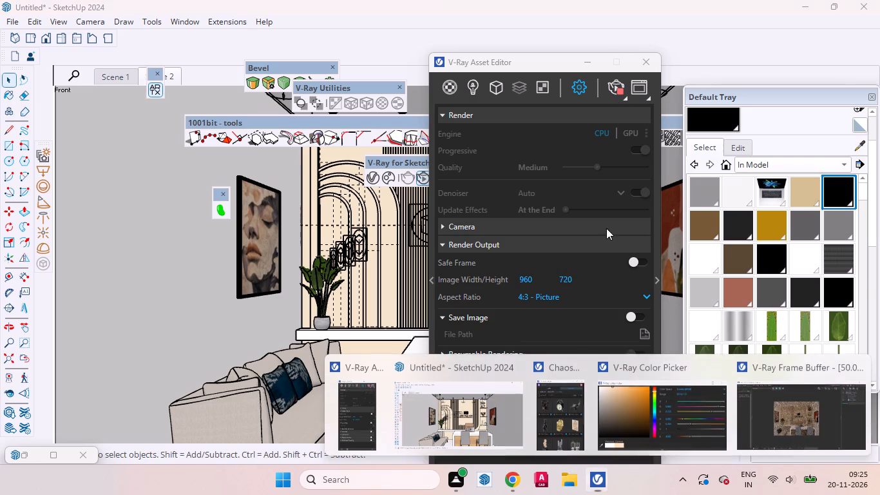
{"action": "left_click", "coordinate": [801, 431]}
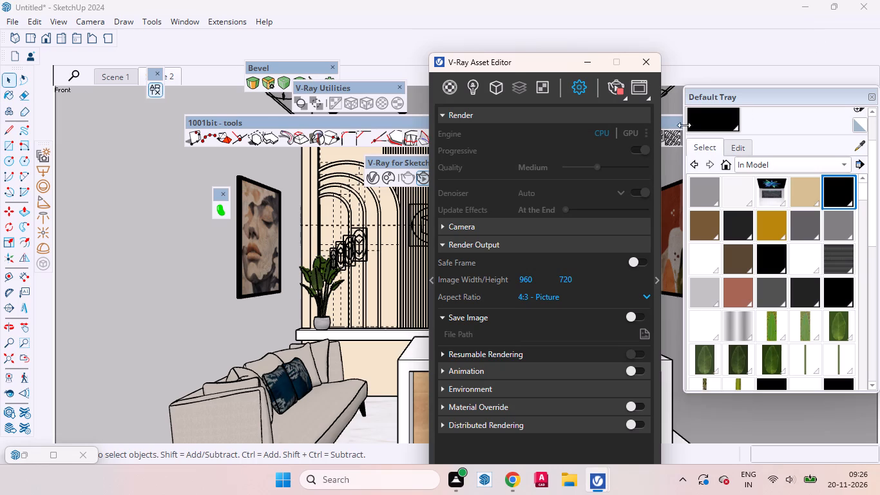
{"action": "right_click", "coordinate": [175, 73]}
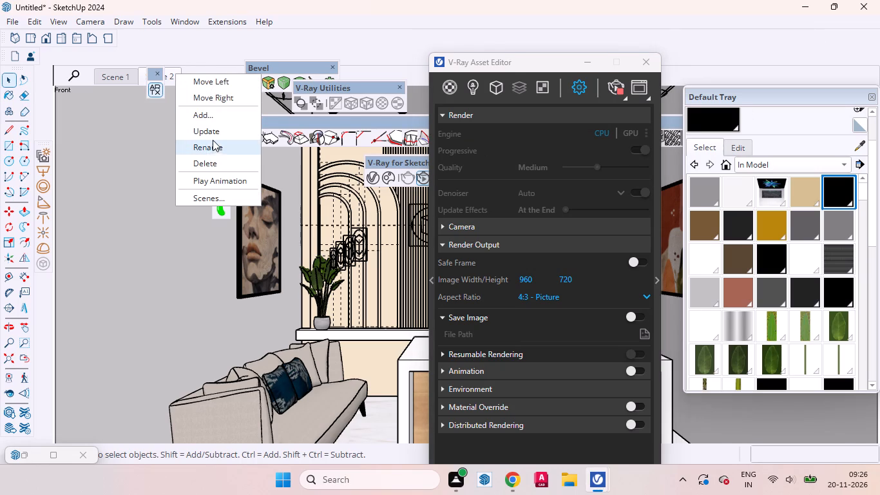
{"action": "left_click", "coordinate": [212, 132]}
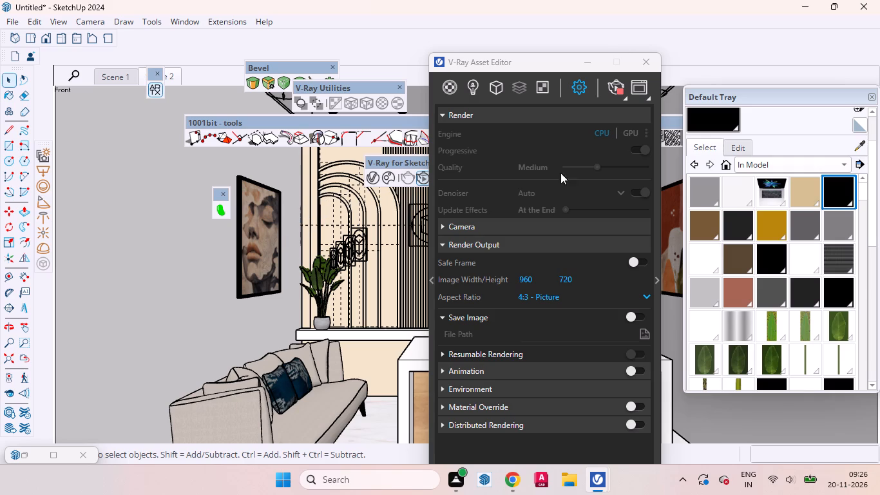
Stop the interactive render and set the V-Ray render quality to High.
{"action": "left_click", "coordinate": [616, 90]}
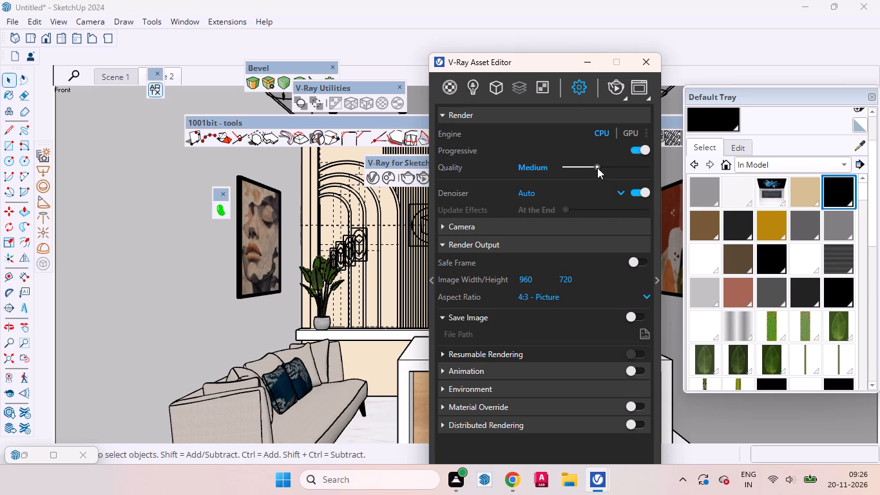
{"action": "left_click_drag", "start_coordinate": [597, 168], "coordinate": [607, 167]}
{"action": "left_click_drag", "start_coordinate": [612, 168], "coordinate": [621, 168]}
{"action": "left_click_drag", "start_coordinate": [613, 165], "coordinate": [620, 166]}
{"action": "left_click_drag", "start_coordinate": [535, 64], "coordinate": [446, 26]}
{"action": "left_click_drag", "start_coordinate": [522, 128], "coordinate": [525, 127]}
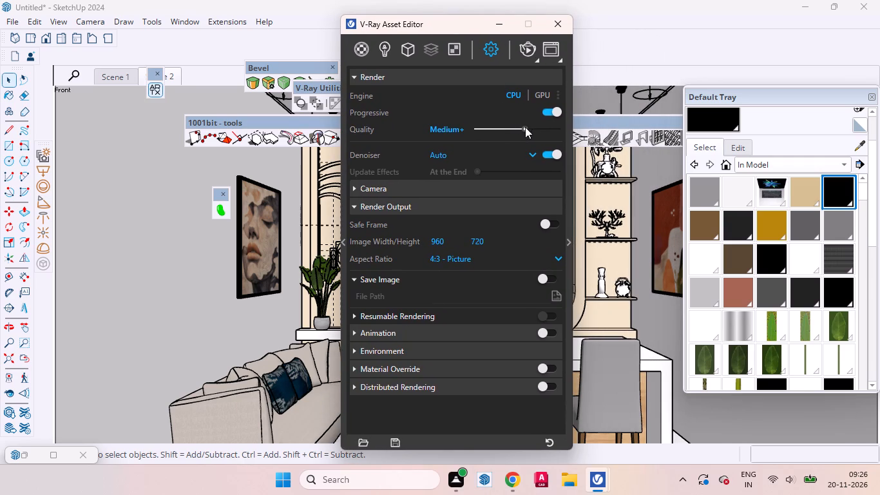
{"action": "left_click_drag", "start_coordinate": [525, 127], "coordinate": [531, 127]}
{"action": "left_click", "coordinate": [535, 130]}
Start a production V-Ray render, examine the whole frame in the frame buffer, and stop the render.
{"action": "left_click", "coordinate": [535, 61]}
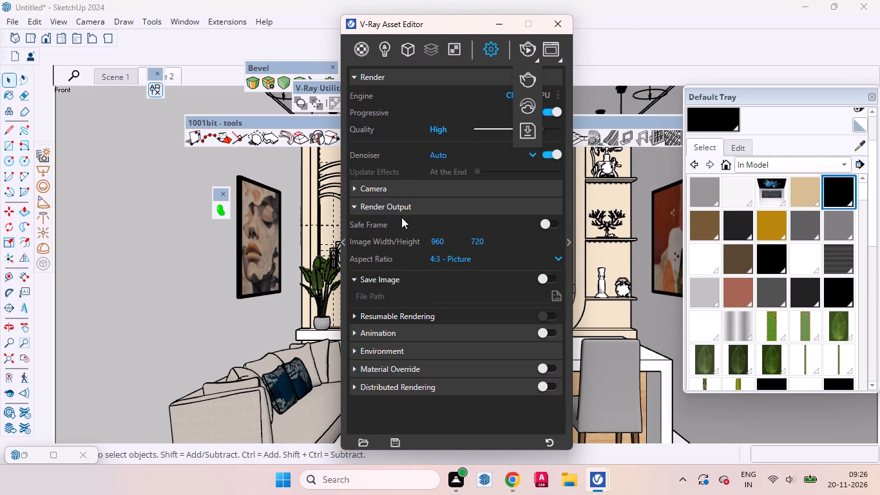
{"action": "left_click", "coordinate": [528, 72]}
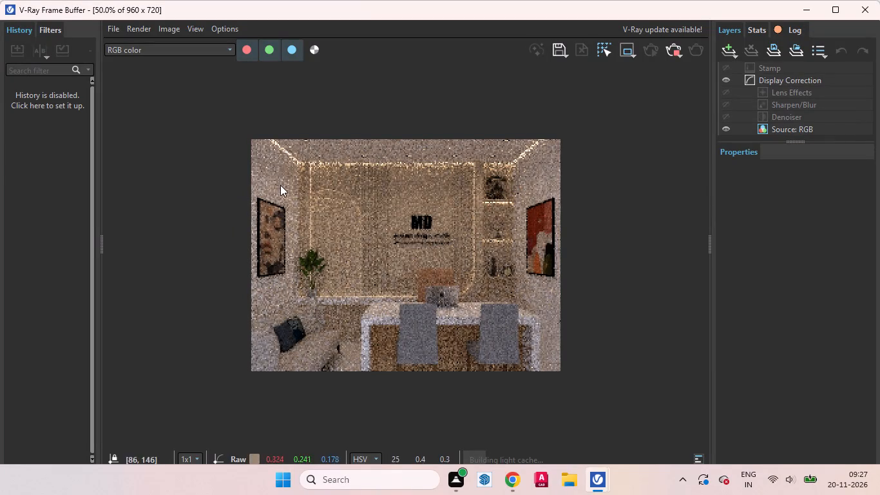
{"action": "left_click_drag", "start_coordinate": [250, 137], "coordinate": [463, 274]}
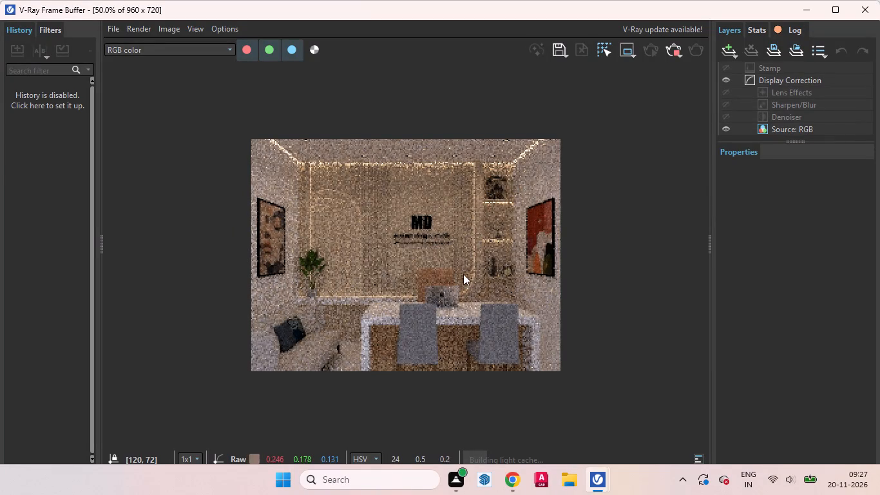
{"action": "left_click_drag", "start_coordinate": [463, 274], "coordinate": [483, 295]}
{"action": "left_click_drag", "start_coordinate": [558, 130], "coordinate": [178, 393]}
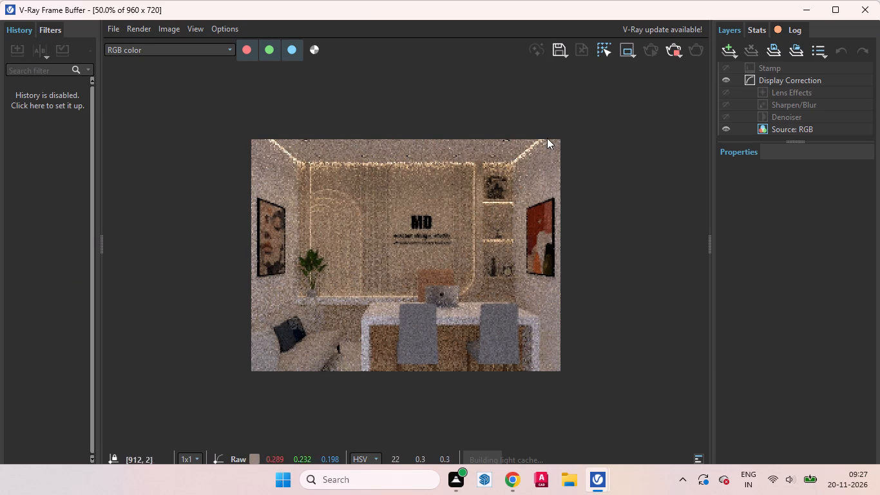
{"action": "left_click_drag", "start_coordinate": [558, 135], "coordinate": [268, 356]}
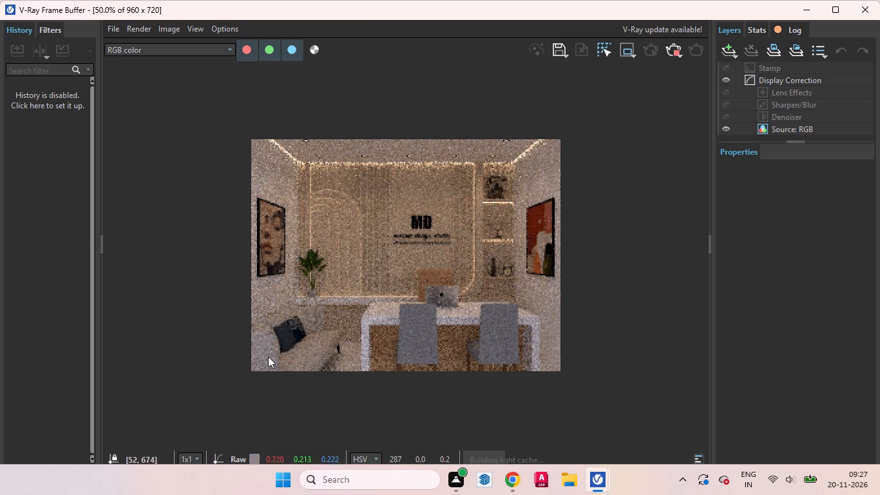
{"action": "left_click_drag", "start_coordinate": [268, 356], "coordinate": [265, 353]}
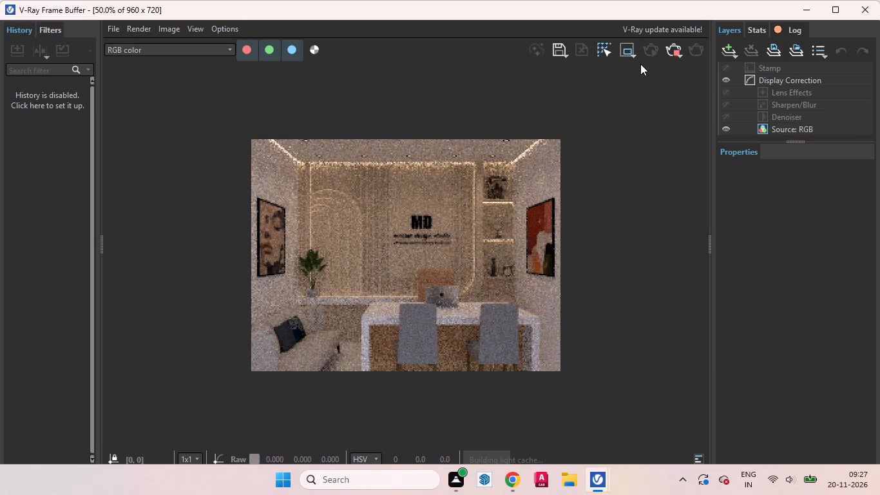
{"action": "left_click", "coordinate": [670, 49]}
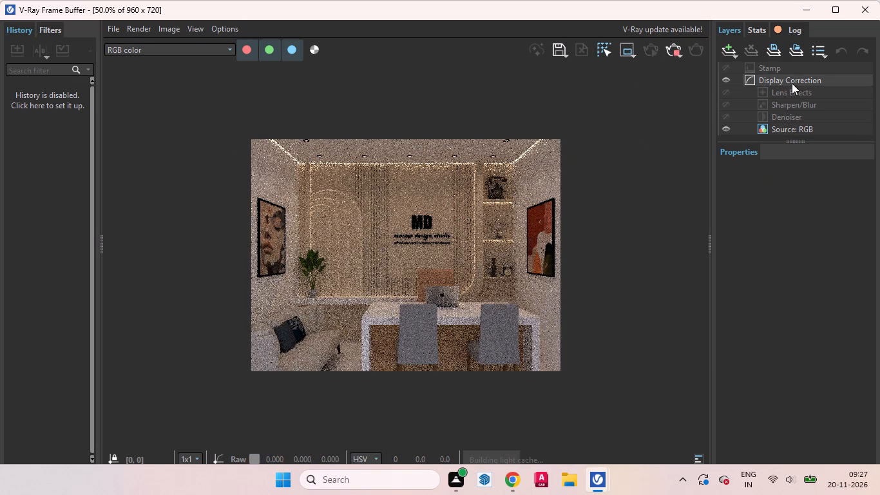
{"action": "left_click", "coordinate": [814, 8]}
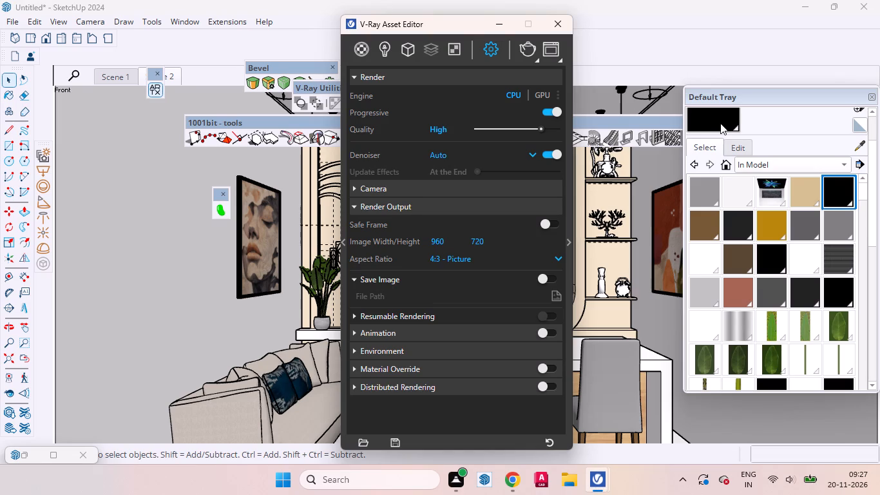
Update Scene 2 with the current camera view.
{"action": "right_click", "coordinate": [171, 74]}
{"action": "left_click", "coordinate": [206, 132]}
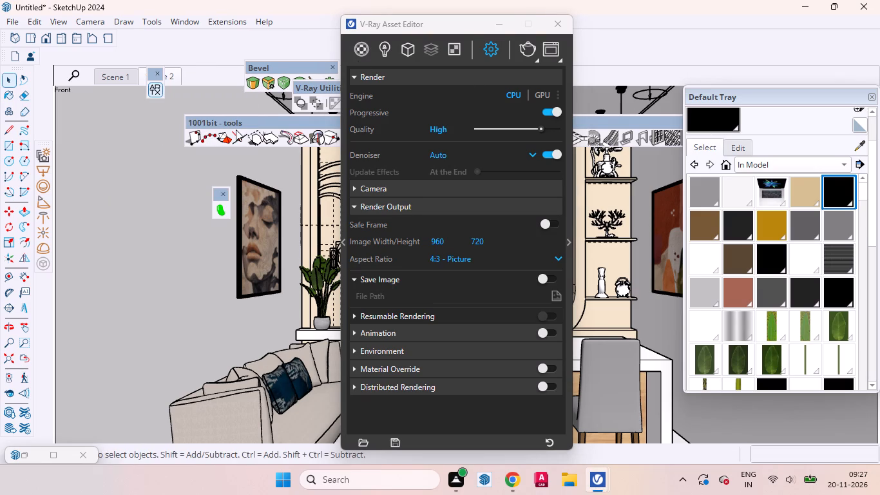
Delete the reference image standing beside the office model.
{"action": "left_click", "coordinate": [499, 24]}
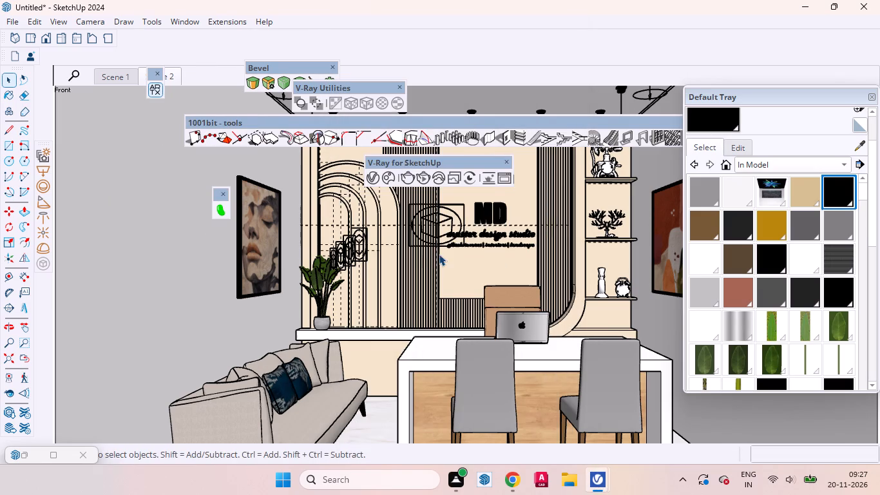
{"action": "scroll", "coordinate": [437, 256], "scroll_direction": "down", "scroll_amount": 11}
{"action": "left_click", "coordinate": [566, 210]}
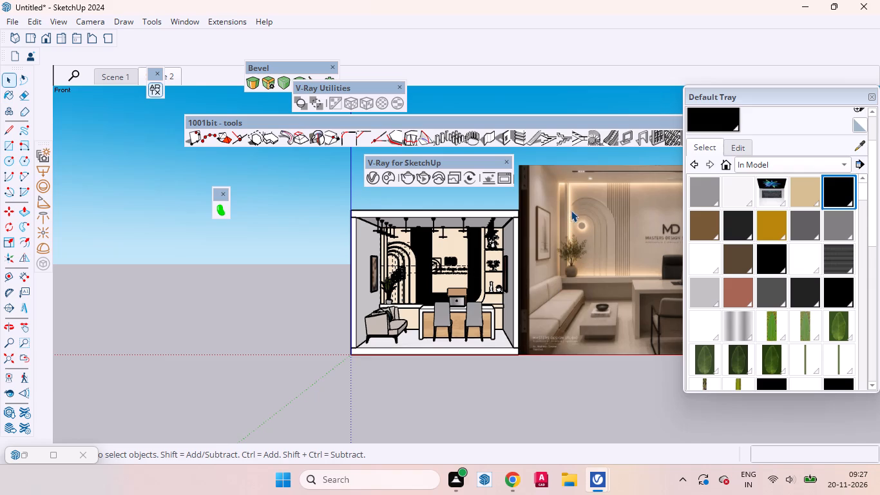
{"action": "key", "text": "Delete"}
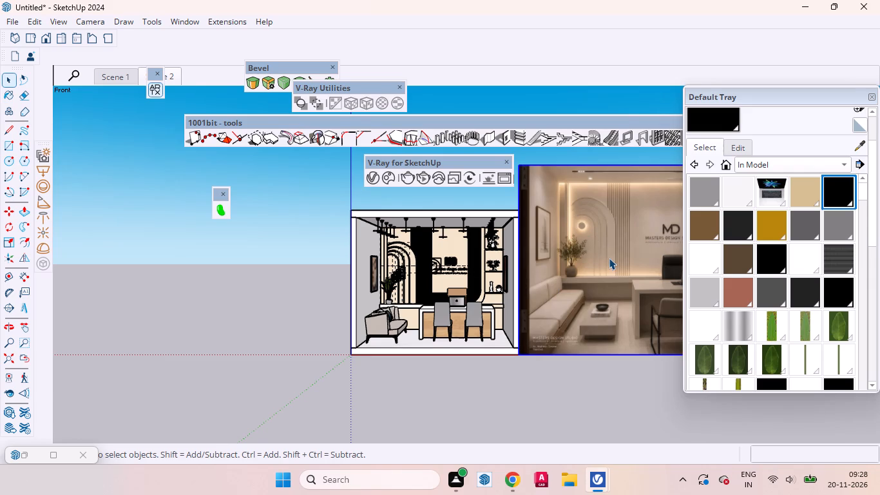
Draw a V-Ray rectangle light spanning the room's open front between opposite inner corners, with U size about 135 and V size about 112.
{"action": "left_click", "coordinate": [45, 174]}
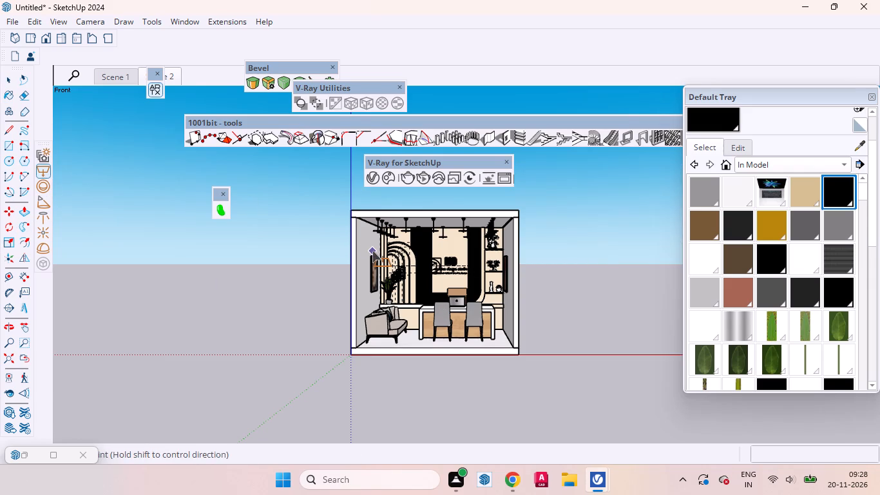
{"action": "scroll", "coordinate": [367, 229], "scroll_direction": "up", "scroll_amount": 18}
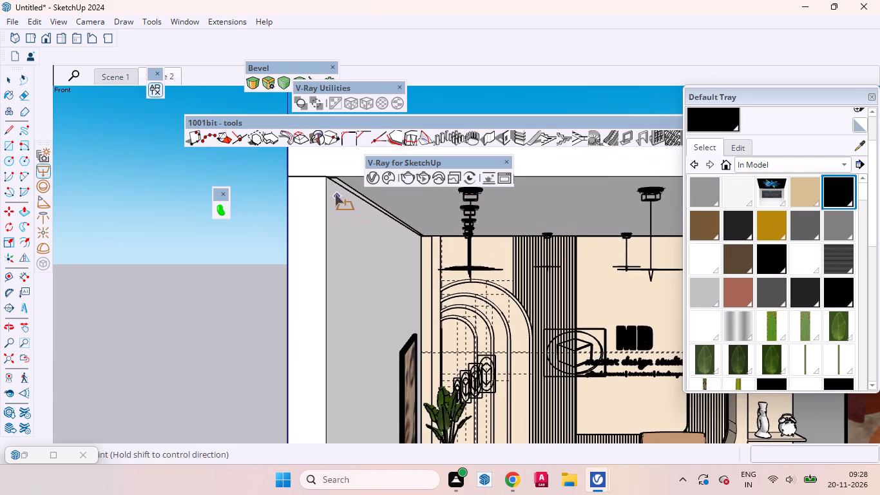
{"action": "scroll", "coordinate": [335, 194], "scroll_direction": "up", "scroll_amount": 4}
{"action": "left_click", "coordinate": [322, 174]}
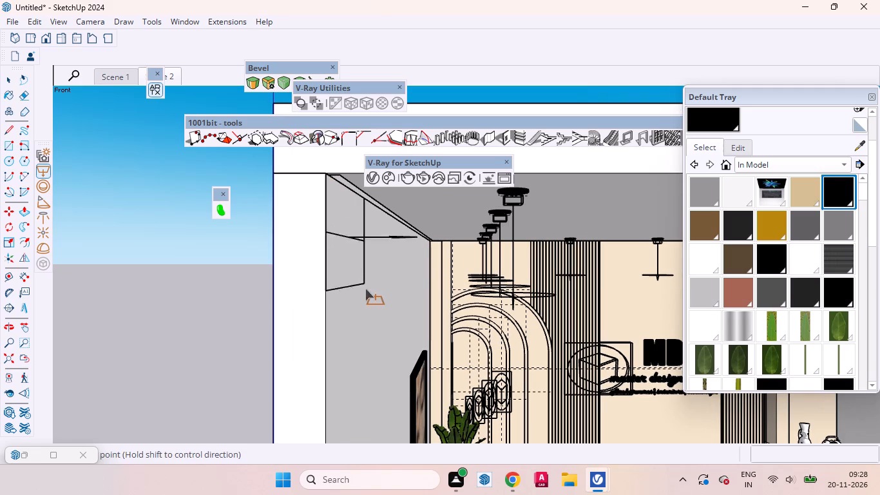
{"action": "scroll", "coordinate": [309, 283], "scroll_direction": "down", "scroll_amount": 20}
{"action": "scroll", "coordinate": [309, 283], "scroll_direction": "down", "scroll_amount": 3}
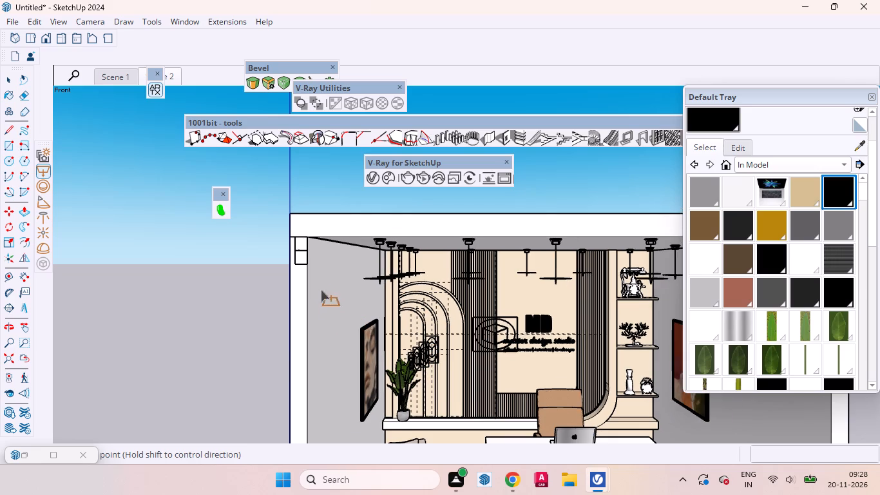
{"action": "scroll", "coordinate": [217, 255], "scroll_direction": "down", "scroll_amount": 8}
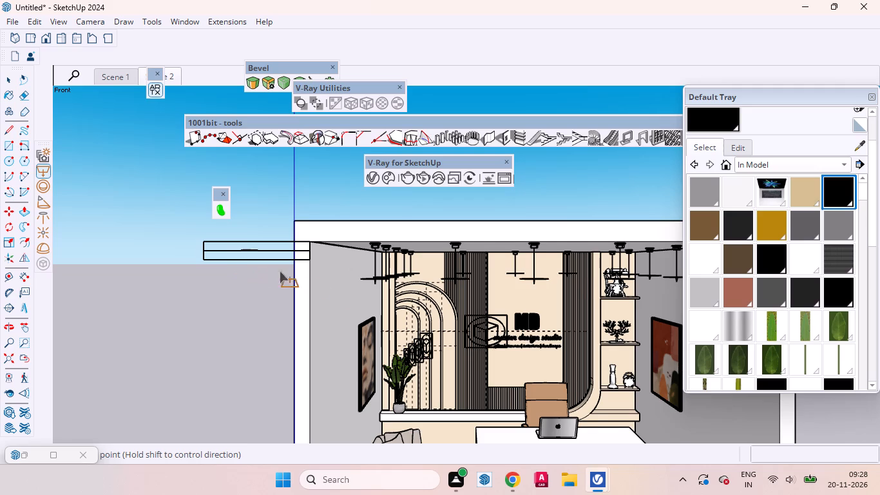
{"action": "scroll", "coordinate": [373, 315], "scroll_direction": "down", "scroll_amount": 10}
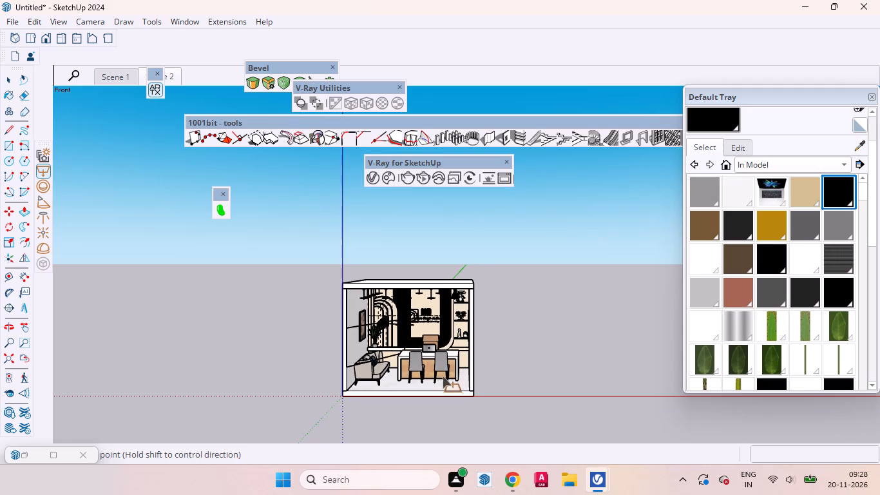
{"action": "scroll", "coordinate": [446, 389], "scroll_direction": "up", "scroll_amount": 9}
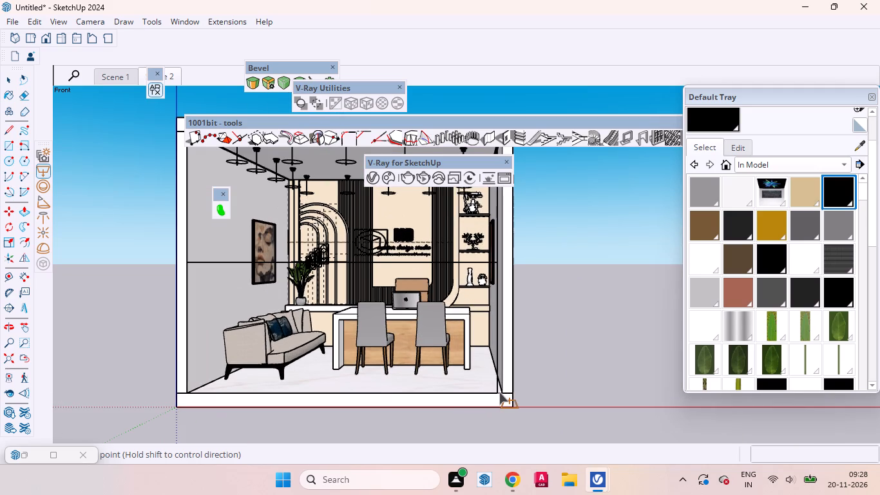
{"action": "left_click", "coordinate": [501, 393]}
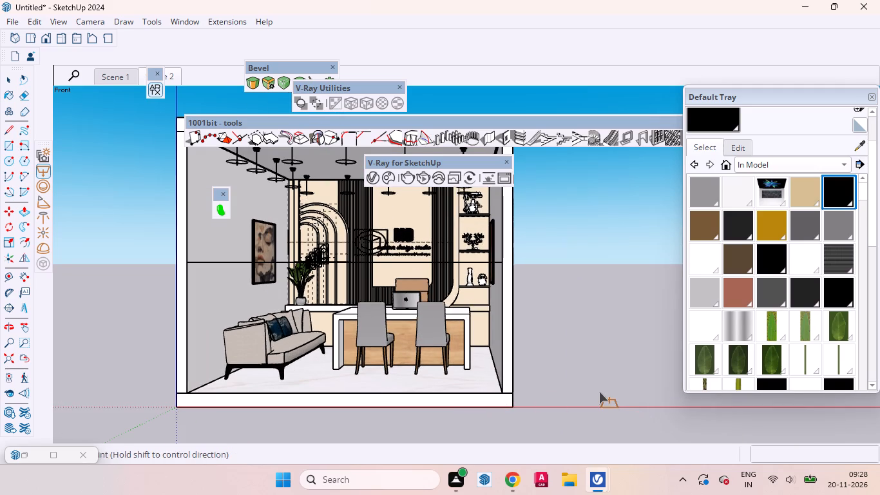
{"action": "key", "text": "space"}
Flip the rectangle light front to back so that it faces into the office.
{"action": "middle_click_drag", "start_coordinate": [522, 320], "coordinate": [462, 394]}
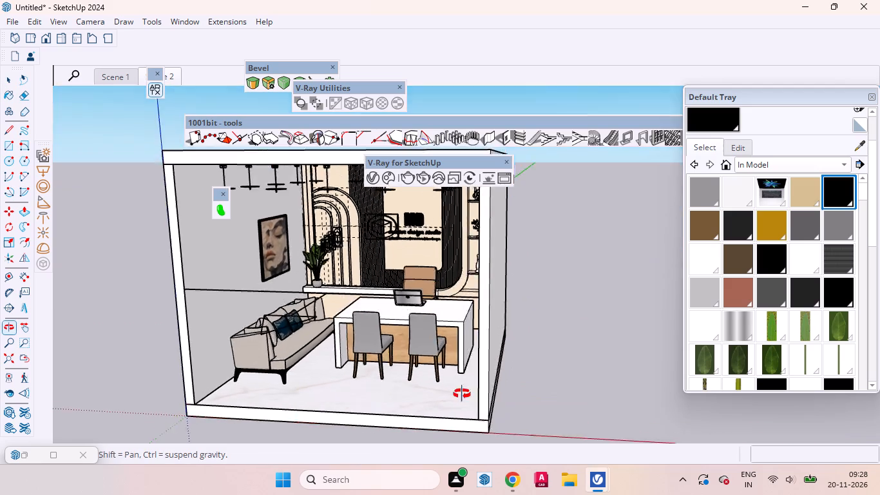
{"action": "middle_click_drag", "start_coordinate": [462, 394], "coordinate": [500, 421]}
{"action": "scroll", "coordinate": [325, 337], "scroll_direction": "up", "scroll_amount": 2}
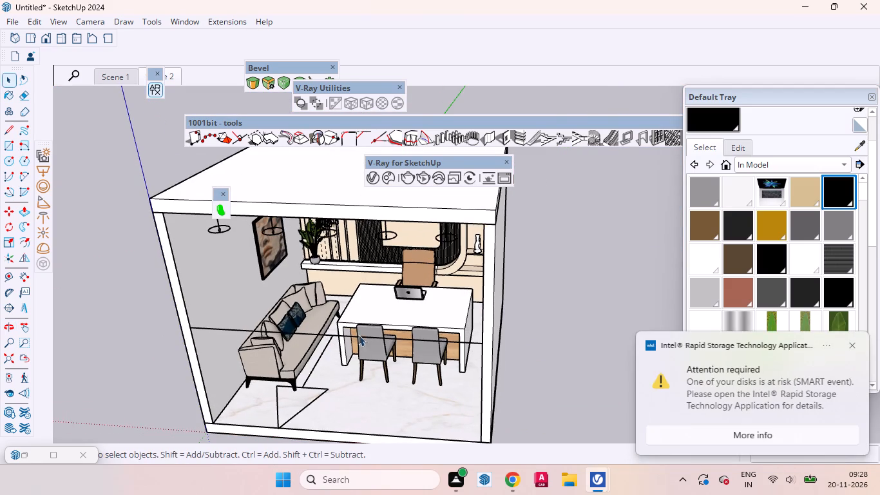
{"action": "left_click", "coordinate": [854, 345]}
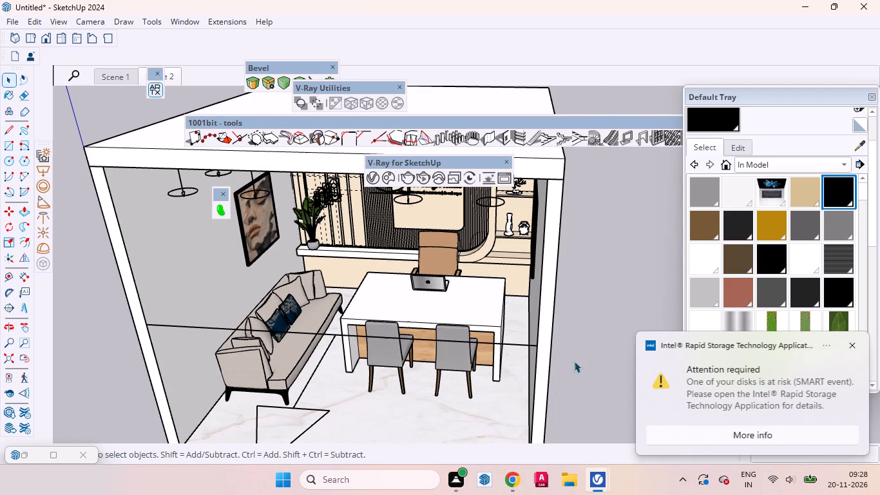
{"action": "left_click", "coordinate": [328, 349]}
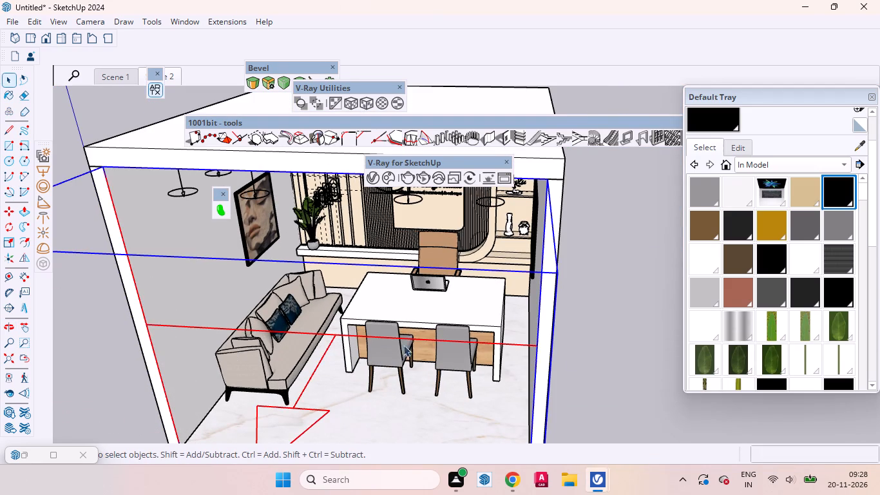
{"action": "scroll", "coordinate": [394, 325], "scroll_direction": "down", "scroll_amount": 6}
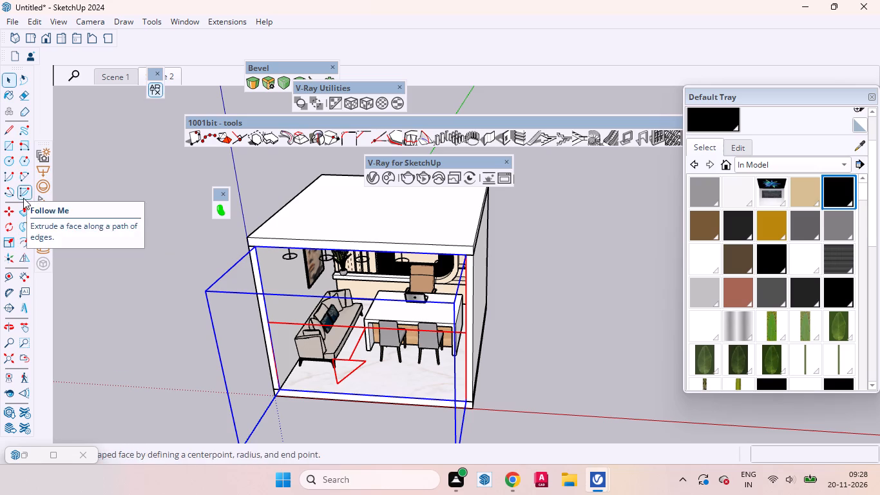
{"action": "left_click", "coordinate": [25, 256]}
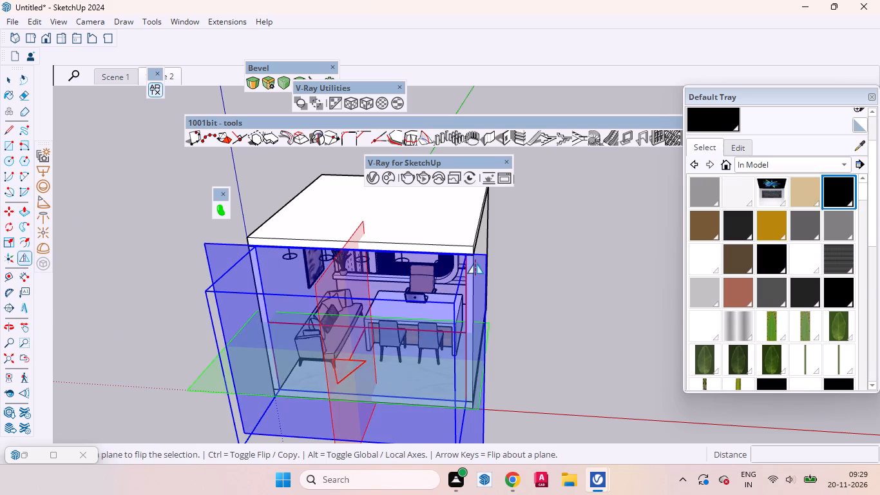
{"action": "left_click", "coordinate": [475, 263]}
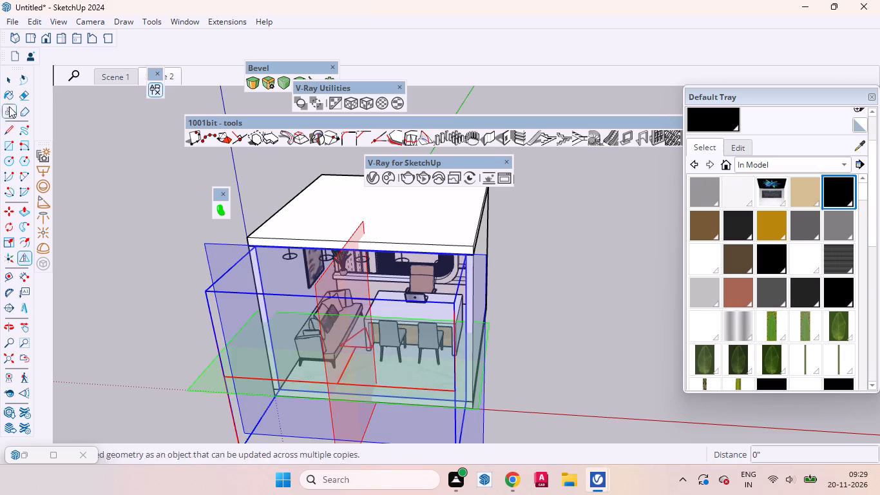
{"action": "left_click", "coordinate": [10, 82]}
Move the flipped rectangle light by its lower front corner onto the inner floor corner of the room's open front.
{"action": "scroll", "coordinate": [69, 265], "scroll_direction": "down", "scroll_amount": 6}
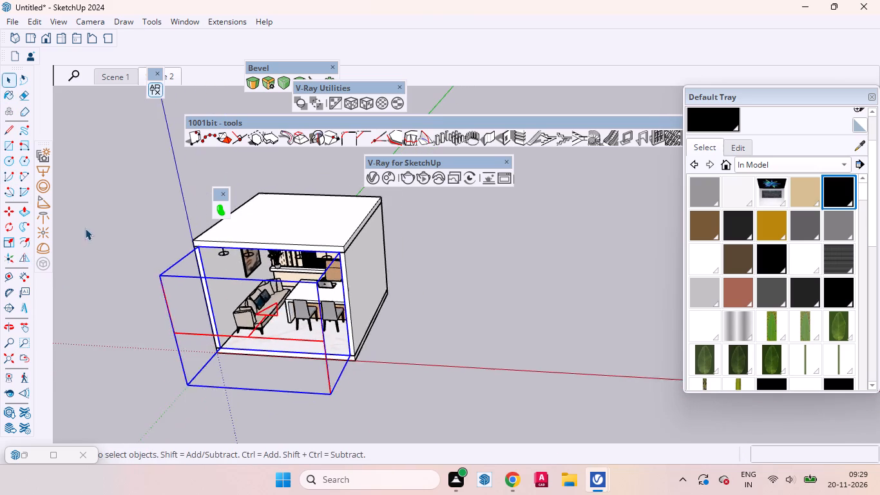
{"action": "scroll", "coordinate": [87, 227], "scroll_direction": "down", "scroll_amount": 2}
{"action": "scroll", "coordinate": [274, 350], "scroll_direction": "up", "scroll_amount": 14}
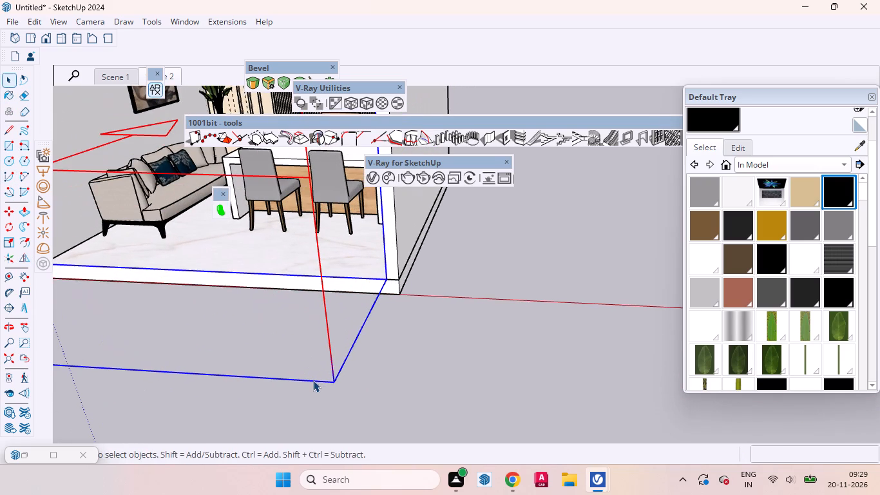
{"action": "key", "text": "m"}
{"action": "left_click", "coordinate": [335, 382]}
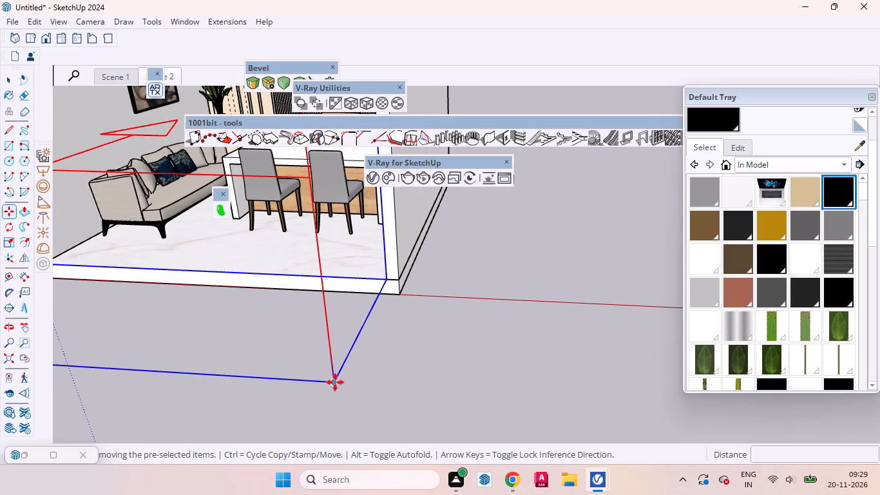
{"action": "left_click", "coordinate": [385, 278]}
{"action": "key", "text": "space"}
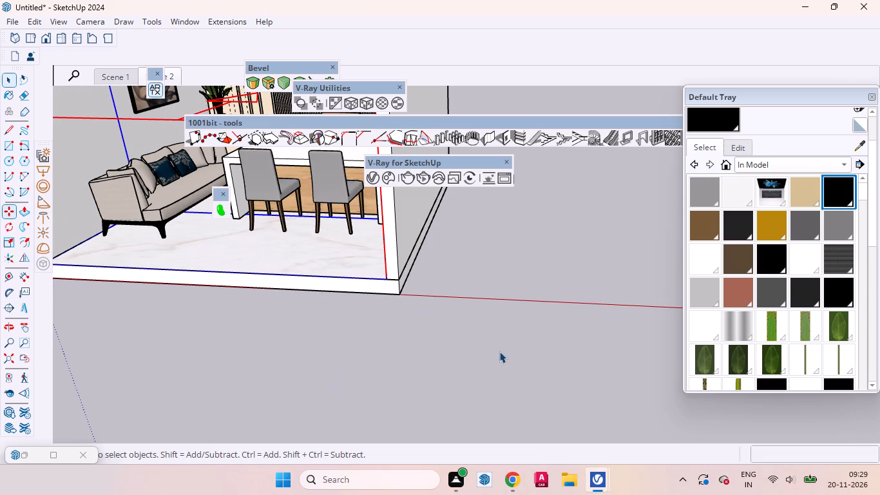
{"action": "left_click", "coordinate": [502, 343]}
Return to the Scene 2 view and enable the Invisible option for the rectangle light in its V-Ray settings.
{"action": "scroll", "coordinate": [527, 364], "scroll_direction": "down", "scroll_amount": 10}
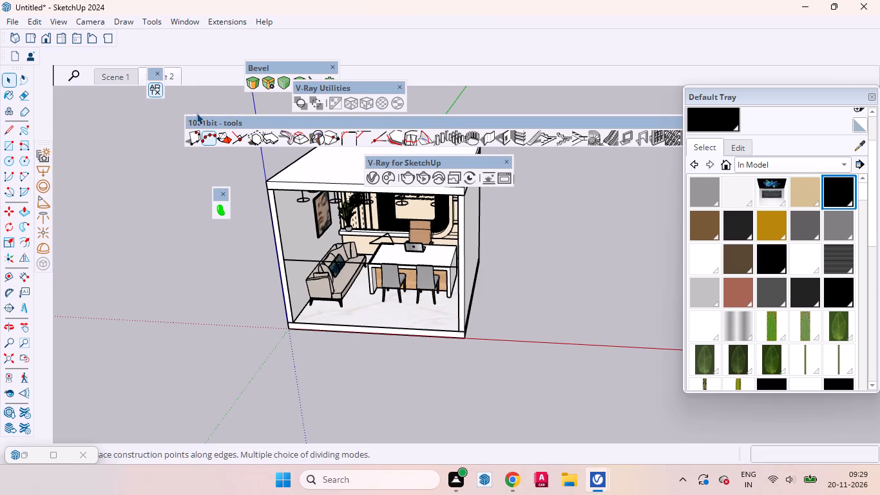
{"action": "left_click", "coordinate": [169, 75]}
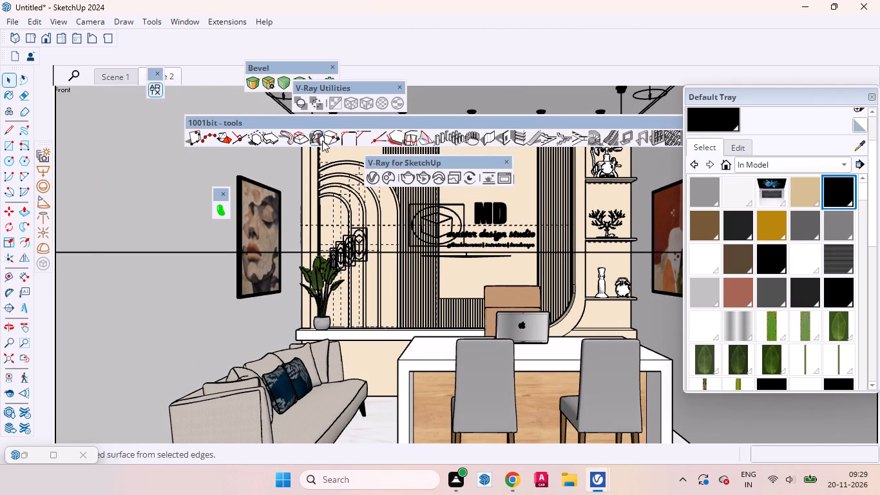
{"action": "left_click", "coordinate": [370, 178]}
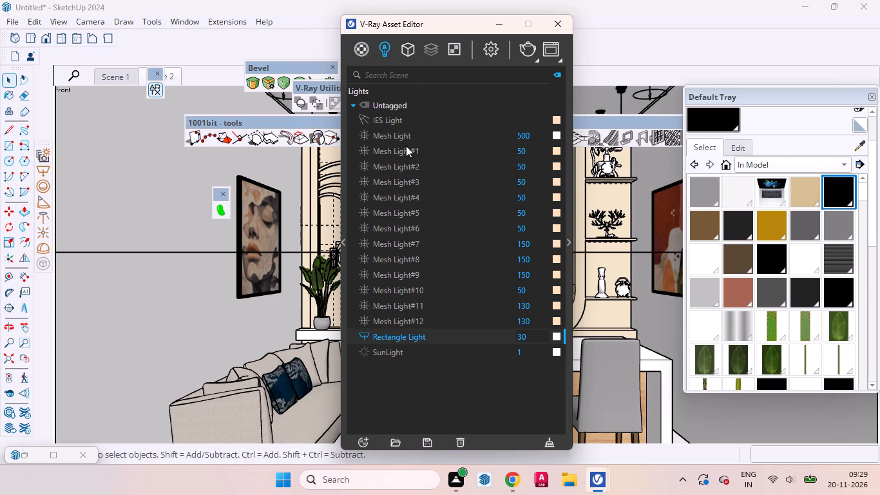
{"action": "left_click", "coordinate": [569, 237]}
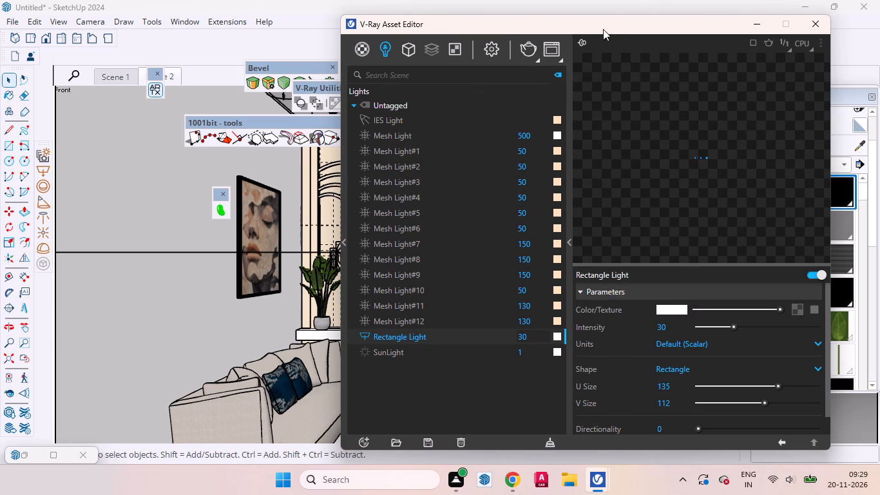
{"action": "left_click_drag", "start_coordinate": [598, 27], "coordinate": [478, 26]}
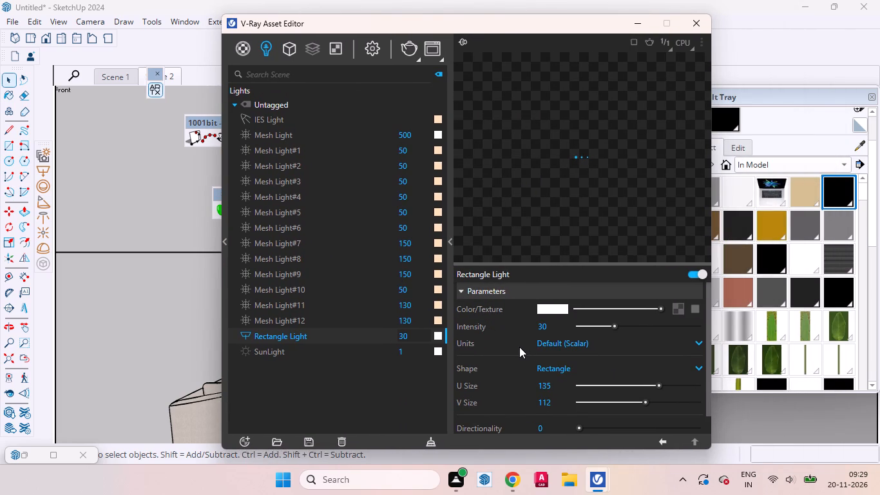
{"action": "scroll", "coordinate": [519, 347], "scroll_direction": "down", "scroll_amount": 6}
{"action": "left_click", "coordinate": [485, 421]}
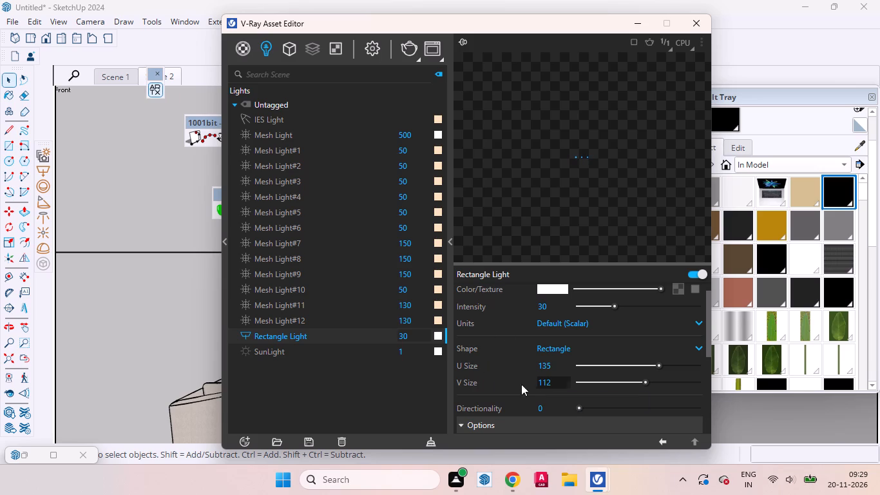
{"action": "scroll", "coordinate": [499, 381], "scroll_direction": "down", "scroll_amount": 3}
{"action": "scroll", "coordinate": [533, 373], "scroll_direction": "up", "scroll_amount": 1}
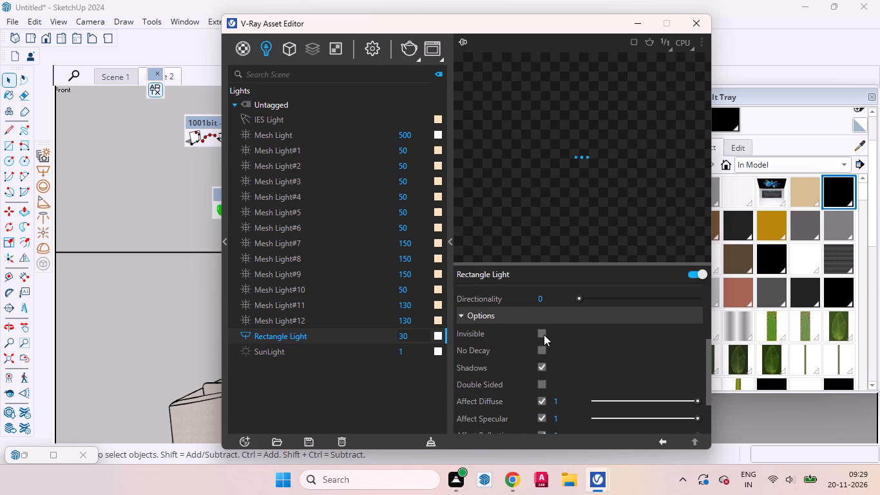
{"action": "left_click", "coordinate": [541, 330]}
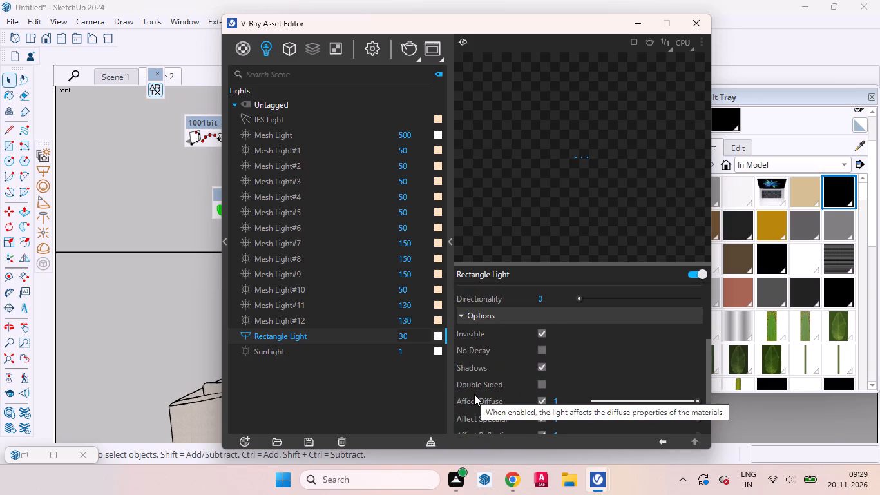
{"action": "left_click", "coordinate": [452, 240]}
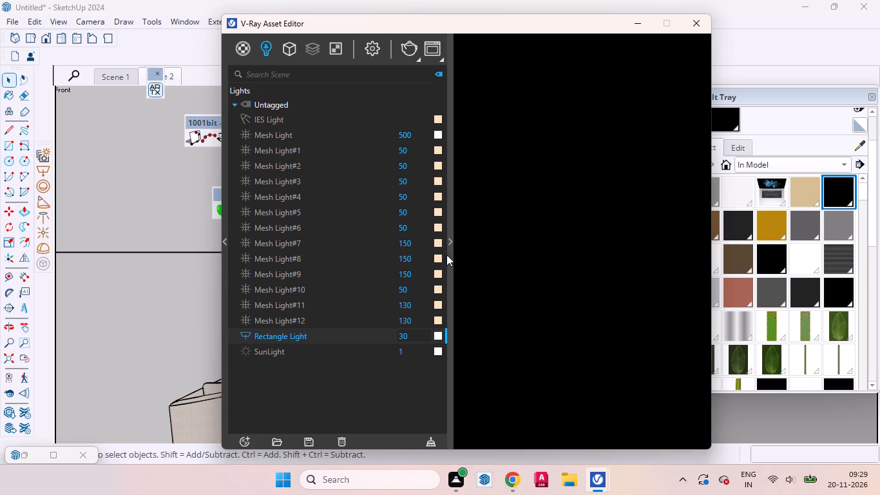
Start a production V-Ray render of Scene 2, examine the new light's effect in the frame buffer, and abort the render.
{"action": "left_click", "coordinate": [403, 41]}
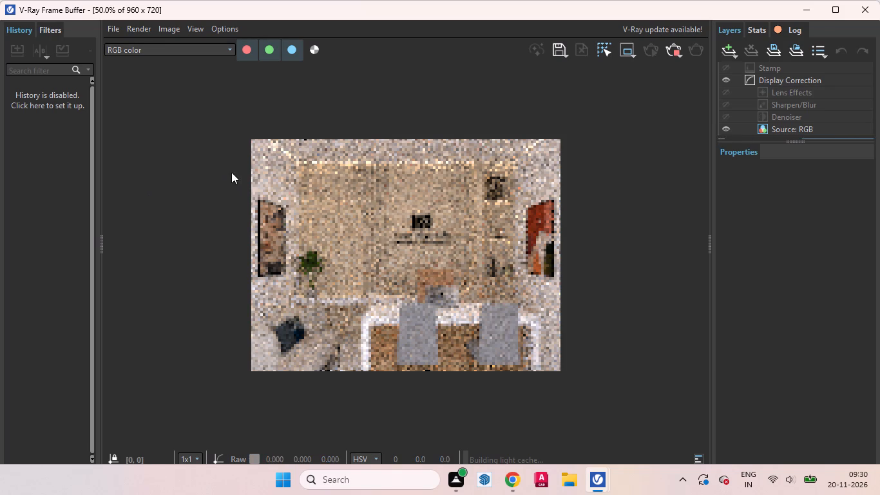
{"action": "left_click_drag", "start_coordinate": [251, 141], "coordinate": [481, 362]}
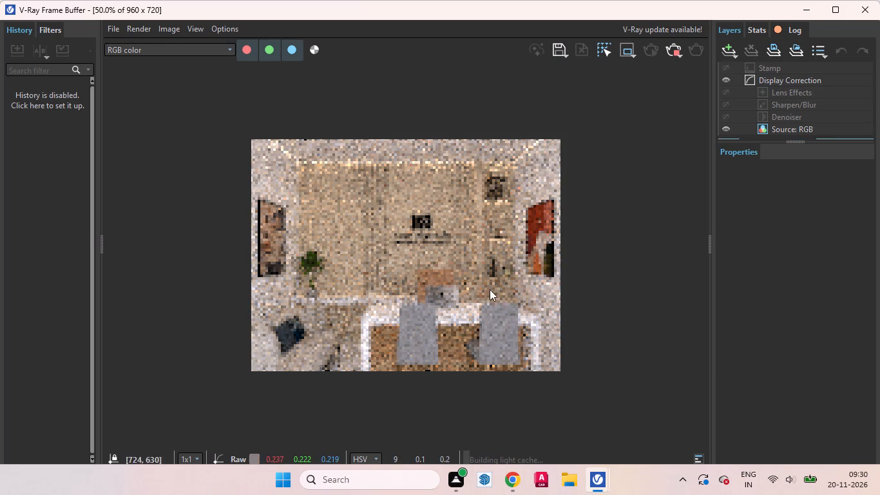
{"action": "left_click_drag", "start_coordinate": [525, 148], "coordinate": [245, 406]}
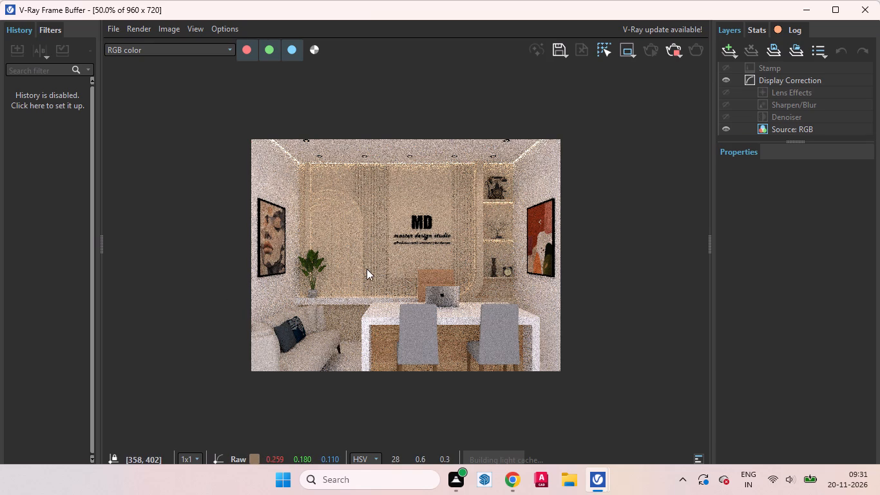
{"action": "left_click", "coordinate": [673, 48]}
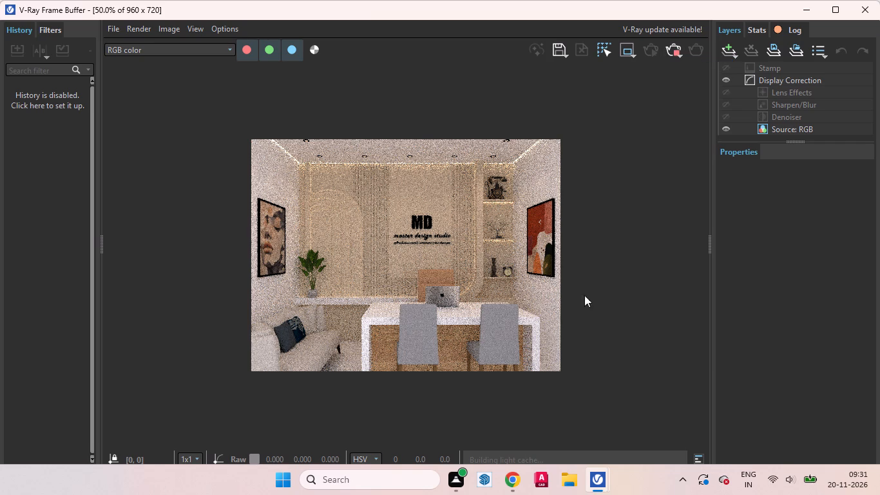
Clear the V-Ray windows out of the way and search 3D Warehouse models for "books".
{"action": "left_click", "coordinate": [799, 10]}
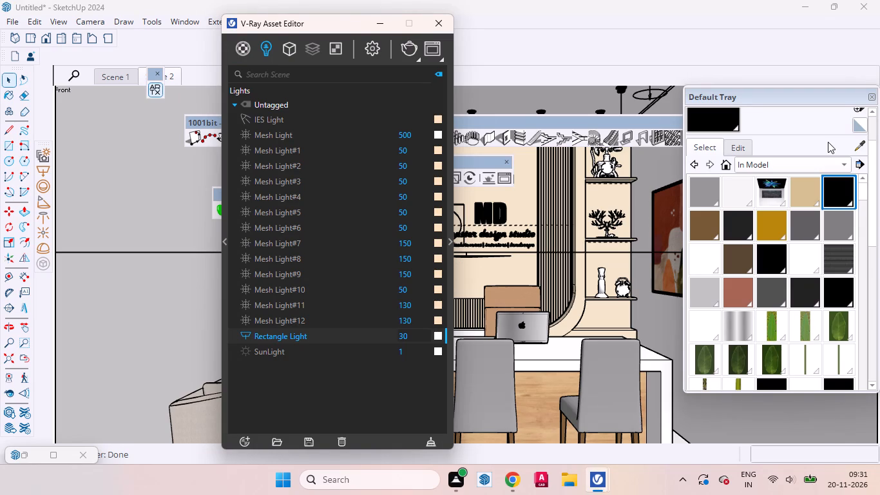
{"action": "left_click", "coordinate": [376, 24]}
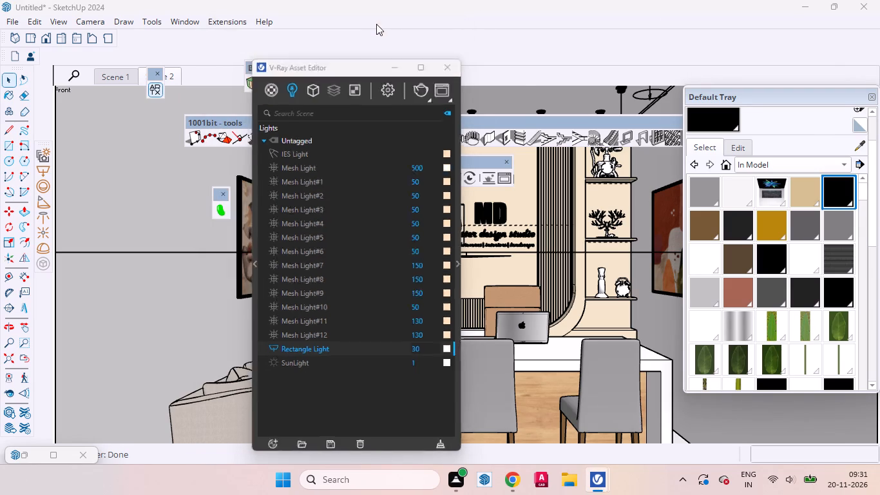
{"action": "left_click", "coordinate": [180, 25]}
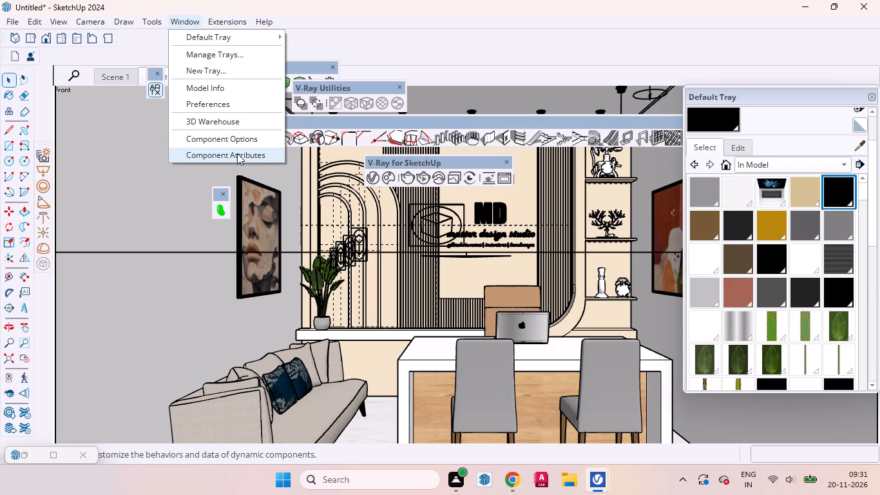
{"action": "left_click", "coordinate": [216, 126]}
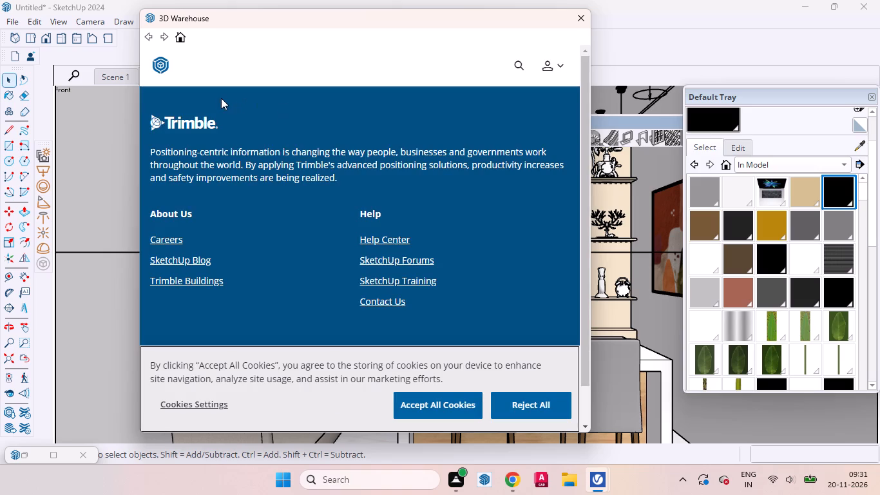
{"action": "left_click", "coordinate": [519, 64]}
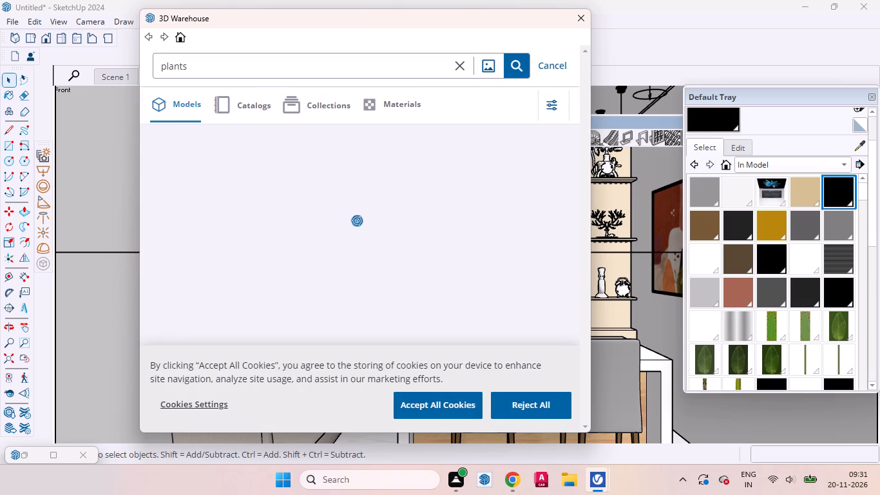
{"action": "left_click_drag", "start_coordinate": [190, 66], "coordinate": [166, 67]}
{"action": "left_click_drag", "start_coordinate": [166, 67], "coordinate": [153, 67]}
{"action": "left_click", "coordinate": [197, 70]}
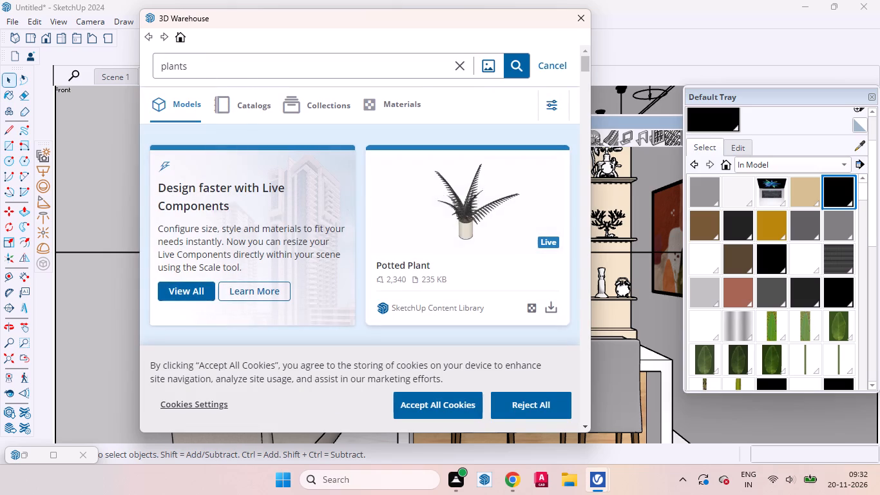
{"action": "left_click_drag", "start_coordinate": [203, 68], "coordinate": [140, 63]}
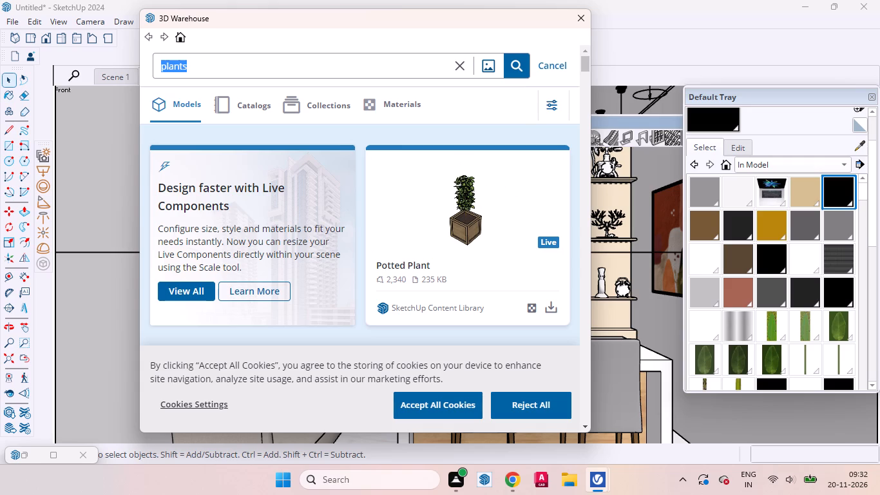
{"action": "key", "text": "Delete"}
{"action": "key", "text": "BackSpace"}
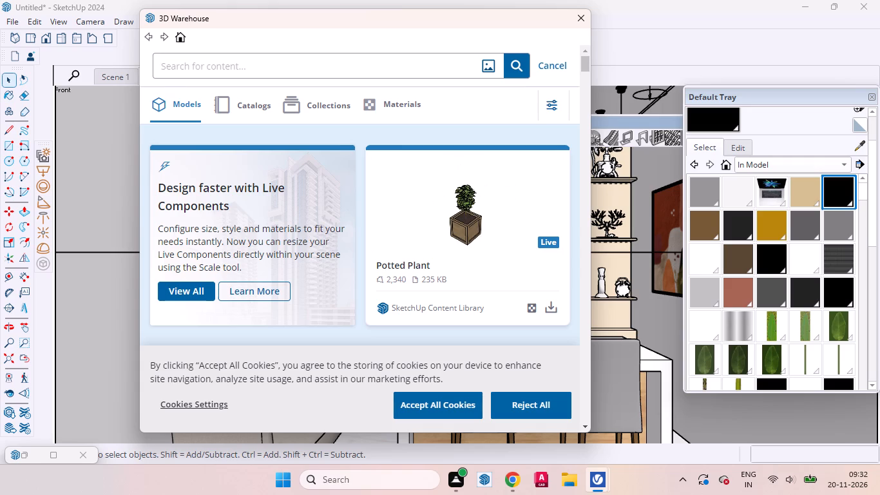
{"action": "type", "text": "books"}
{"action": "key", "text": "Return"}
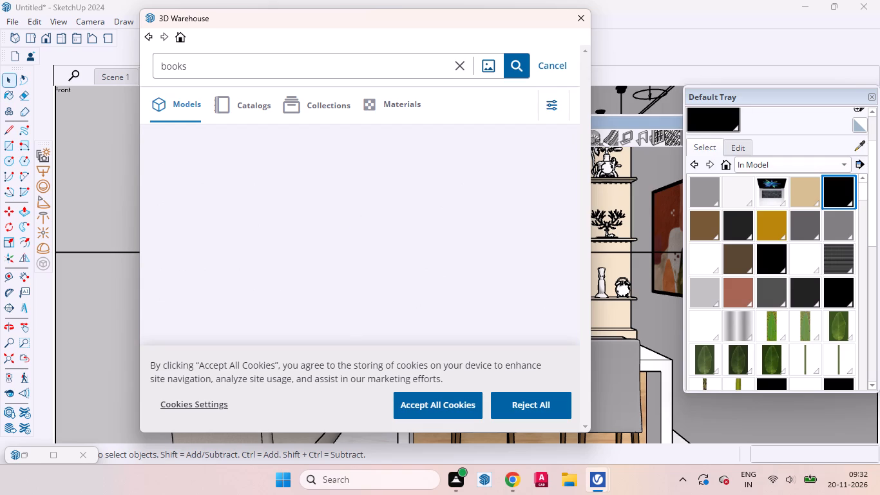
Browse the books models in 3D Warehouse to compare candidates for decorating the office.
{"action": "left_click", "coordinate": [300, 161]}
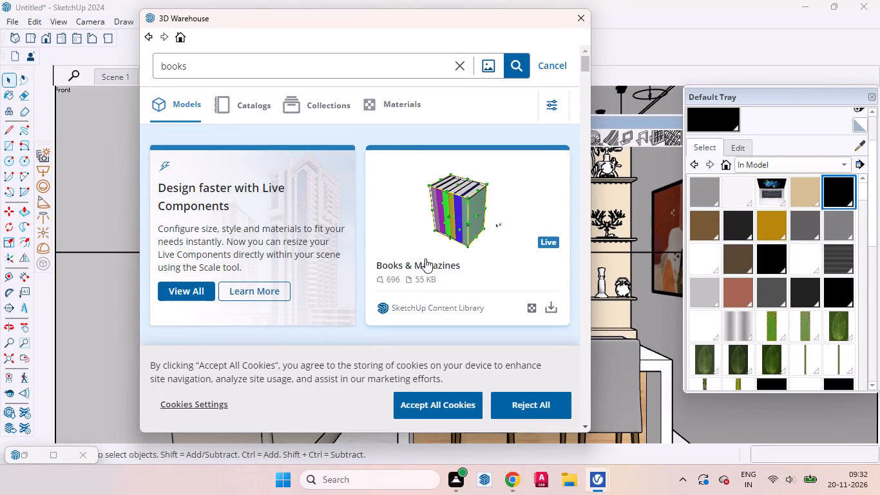
{"action": "scroll", "coordinate": [410, 266], "scroll_direction": "down", "scroll_amount": 3}
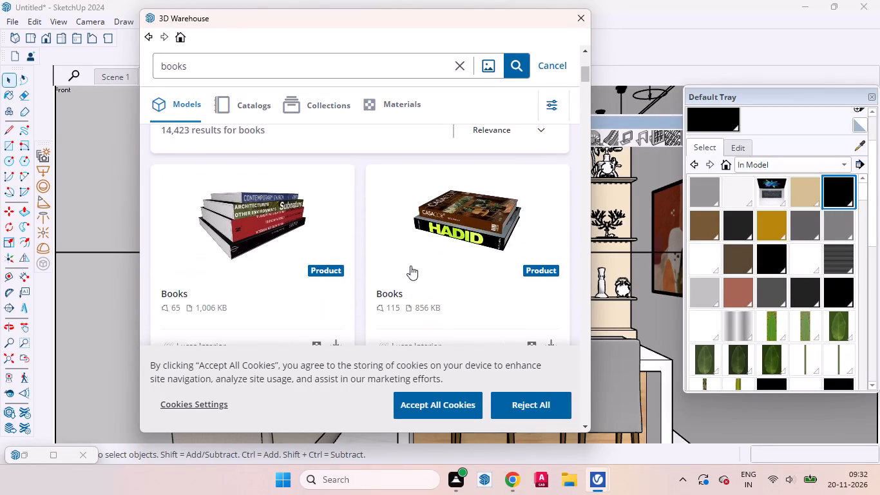
{"action": "scroll", "coordinate": [410, 266], "scroll_direction": "down", "scroll_amount": 3}
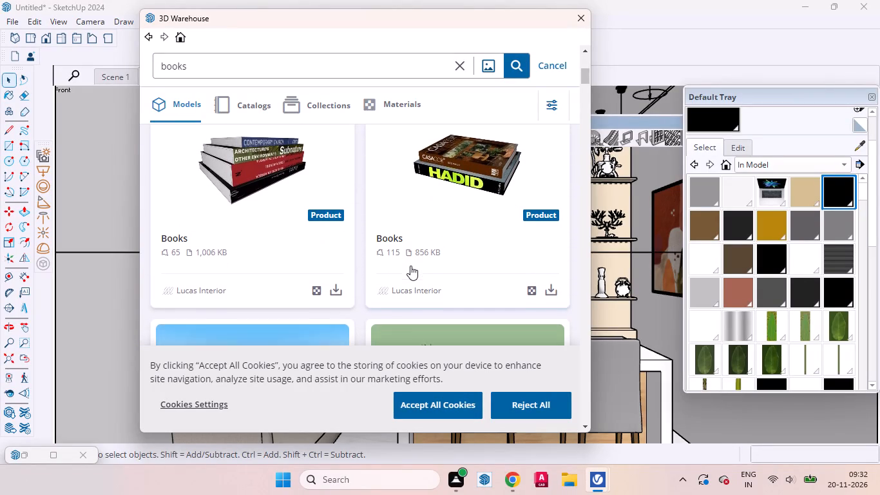
{"action": "scroll", "coordinate": [410, 266], "scroll_direction": "down", "scroll_amount": 2}
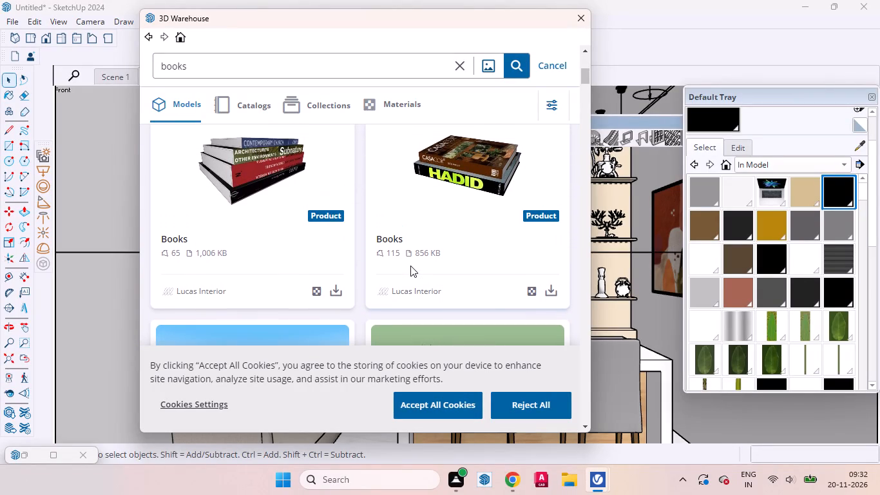
{"action": "scroll", "coordinate": [410, 266], "scroll_direction": "down", "scroll_amount": 6}
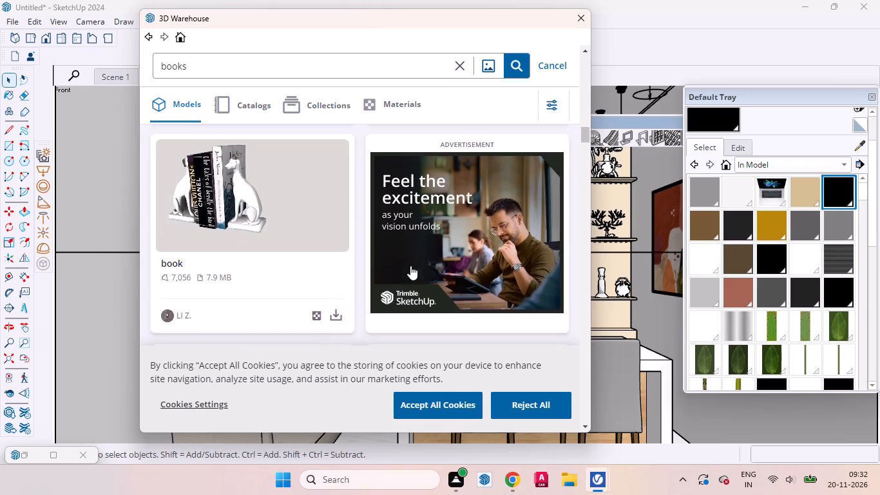
{"action": "scroll", "coordinate": [410, 266], "scroll_direction": "down", "scroll_amount": 4}
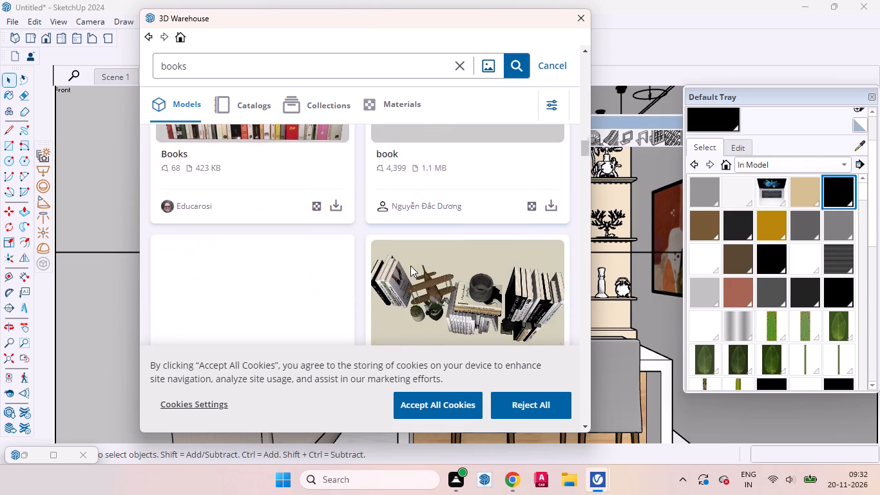
{"action": "scroll", "coordinate": [410, 266], "scroll_direction": "down", "scroll_amount": 4}
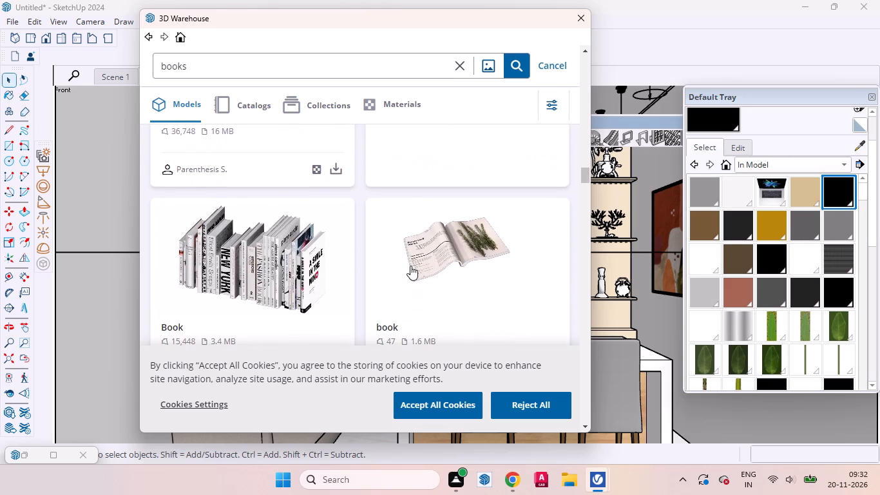
{"action": "scroll", "coordinate": [410, 266], "scroll_direction": "down", "scroll_amount": 1}
{"action": "scroll", "coordinate": [410, 266], "scroll_direction": "up", "scroll_amount": 2}
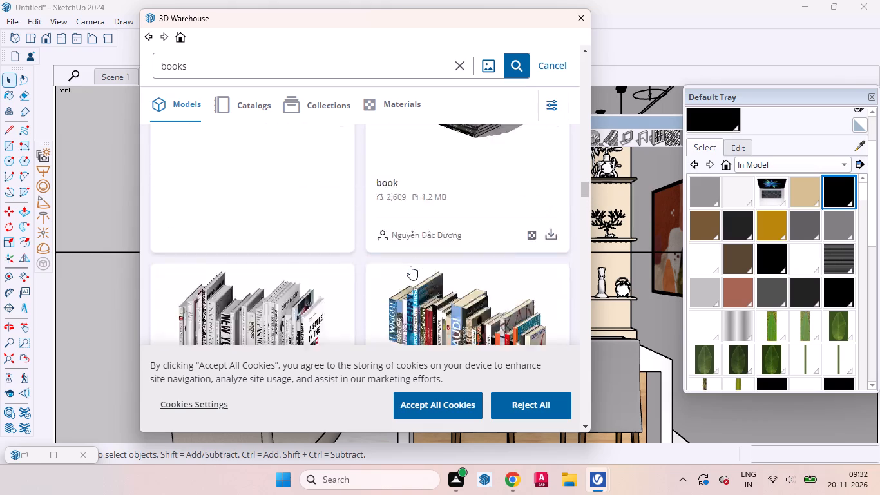
{"action": "scroll", "coordinate": [410, 266], "scroll_direction": "up", "scroll_amount": 5}
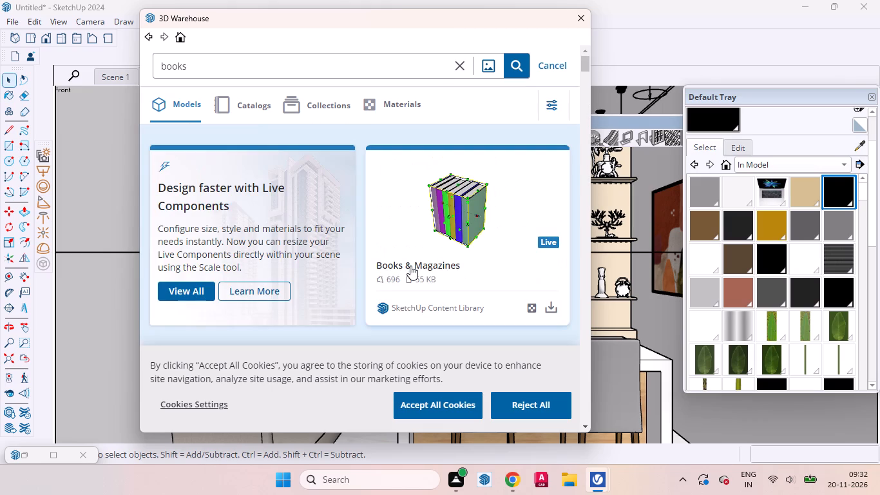
{"action": "scroll", "coordinate": [410, 266], "scroll_direction": "up", "scroll_amount": 1}
{"action": "scroll", "coordinate": [410, 266], "scroll_direction": "down", "scroll_amount": 3}
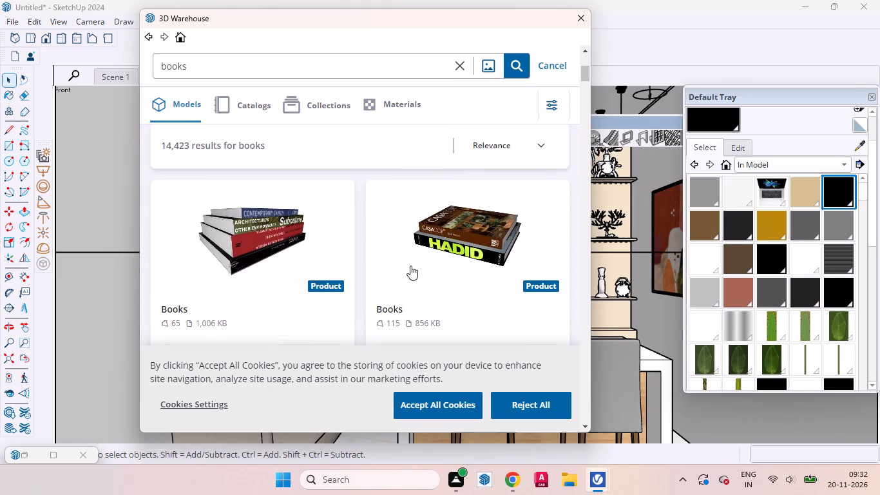
{"action": "scroll", "coordinate": [410, 266], "scroll_direction": "down", "scroll_amount": 2}
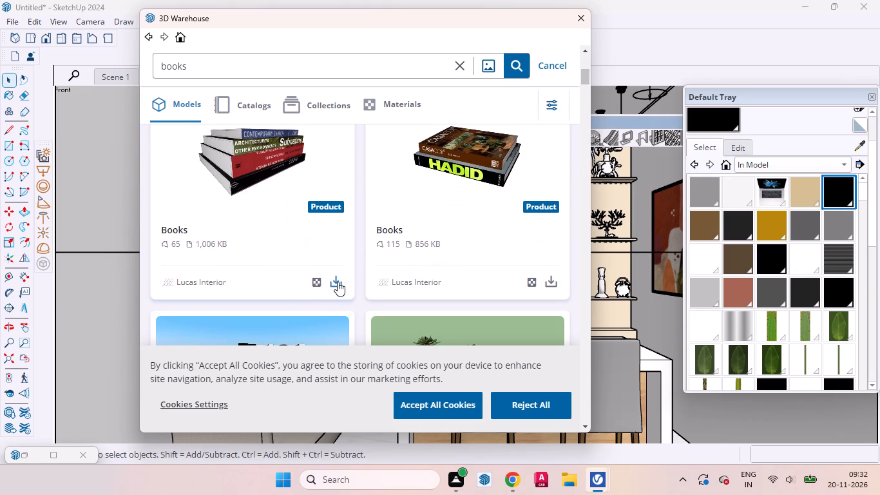
Request the Lucas Interior Books stack model and start the Image Search video offered for 5 more downloads.
{"action": "left_click", "coordinate": [338, 282]}
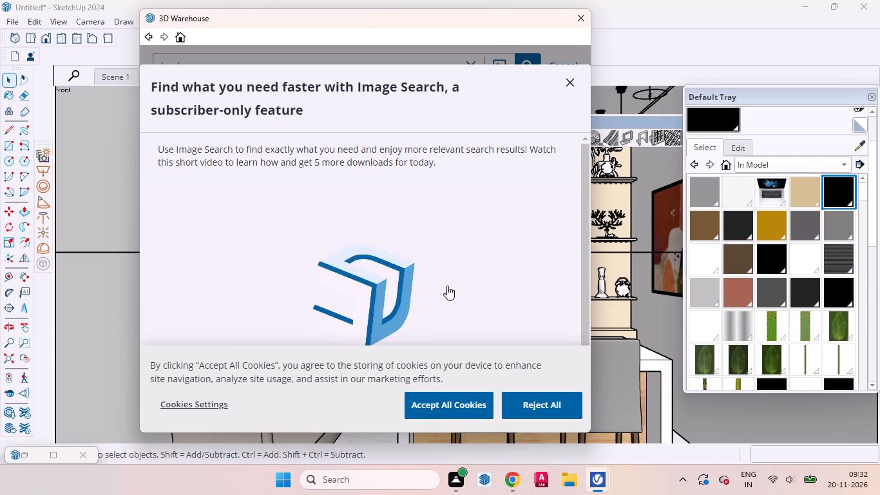
{"action": "scroll", "coordinate": [524, 270], "scroll_direction": "down", "scroll_amount": 3}
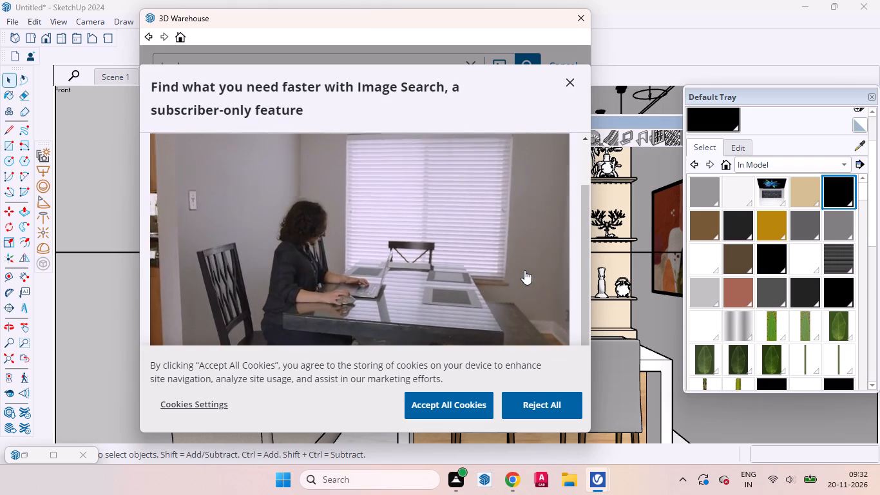
{"action": "left_click", "coordinate": [524, 270]}
{"action": "scroll", "coordinate": [517, 302], "scroll_direction": "down", "scroll_amount": 1}
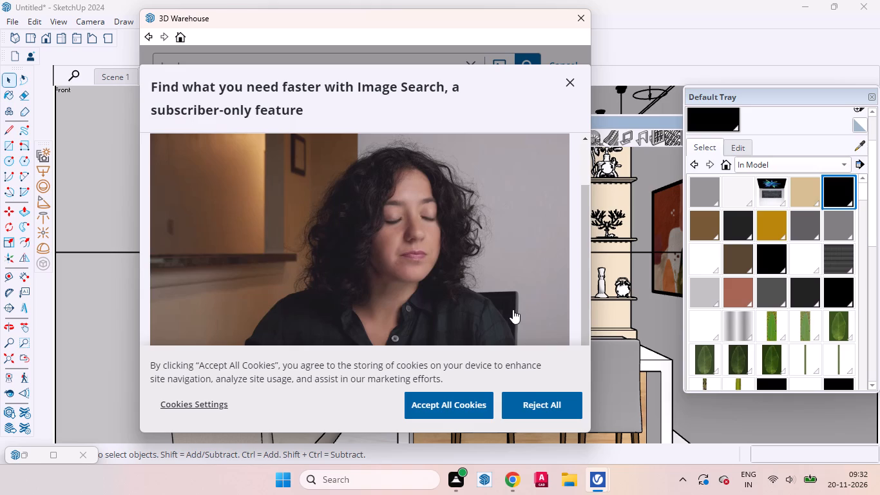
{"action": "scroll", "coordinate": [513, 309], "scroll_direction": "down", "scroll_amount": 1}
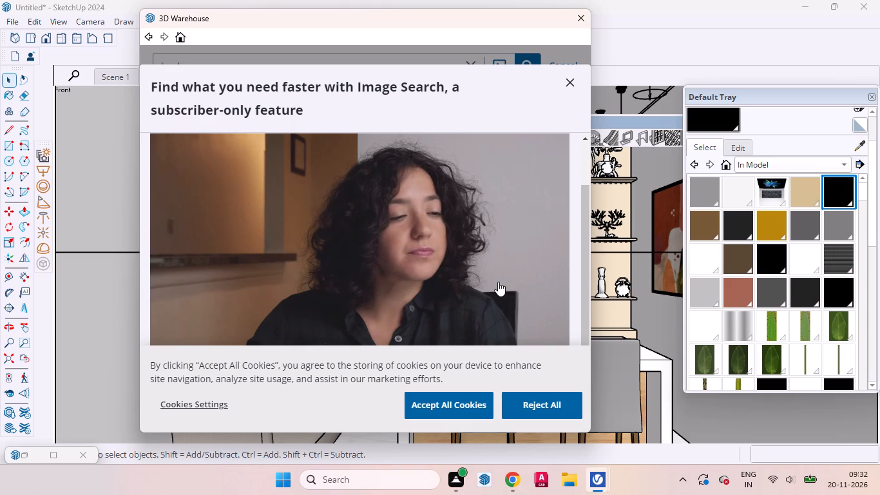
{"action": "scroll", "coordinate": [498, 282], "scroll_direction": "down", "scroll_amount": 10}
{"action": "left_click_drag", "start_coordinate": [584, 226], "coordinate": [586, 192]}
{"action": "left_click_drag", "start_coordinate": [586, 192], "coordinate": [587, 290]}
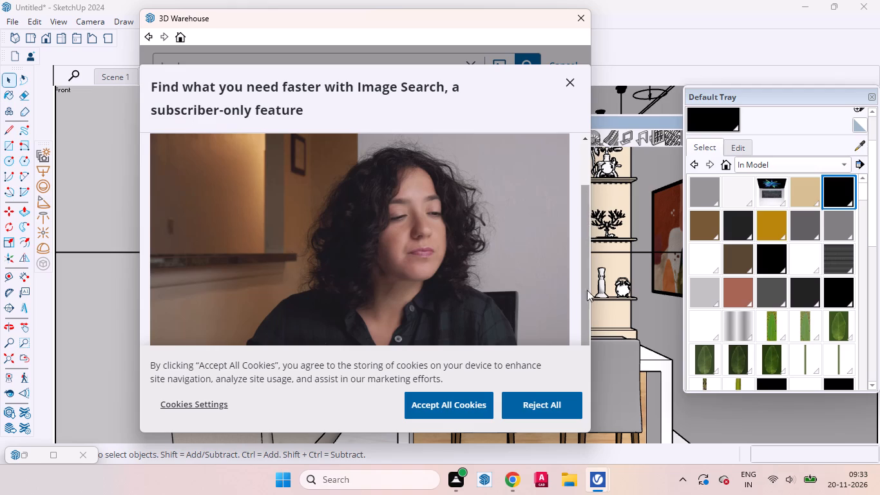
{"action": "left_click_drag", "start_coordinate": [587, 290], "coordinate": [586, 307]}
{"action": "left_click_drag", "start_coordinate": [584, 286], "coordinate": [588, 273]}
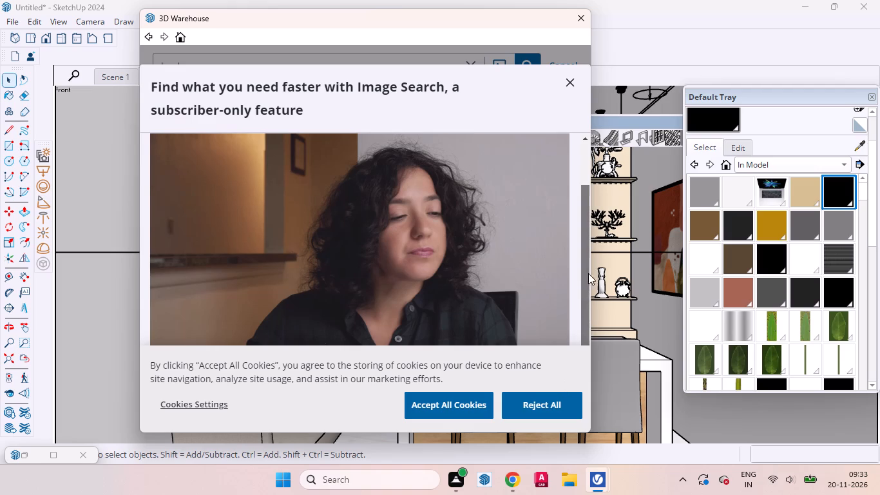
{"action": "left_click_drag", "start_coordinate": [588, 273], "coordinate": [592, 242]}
Resume the Image Search video, skip its remainder, and decline the free trial offer to return to the books models.
{"action": "left_click", "coordinate": [471, 276]}
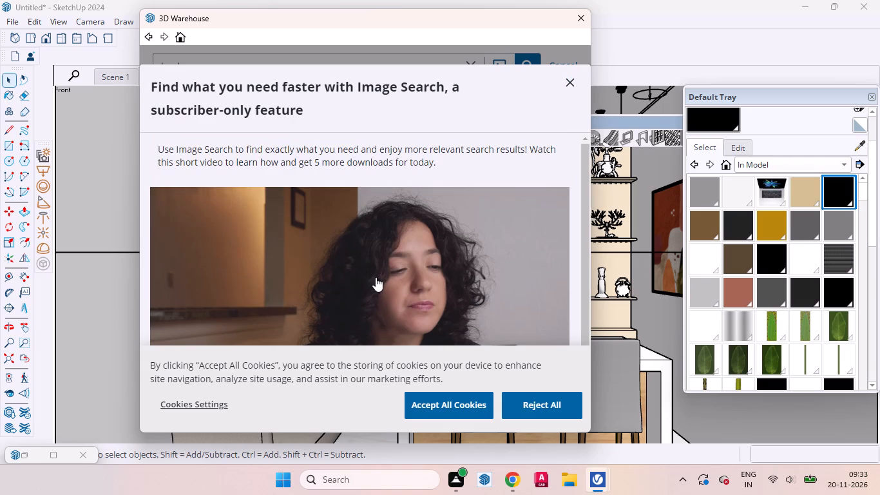
{"action": "scroll", "coordinate": [557, 275], "scroll_direction": "down", "scroll_amount": 3}
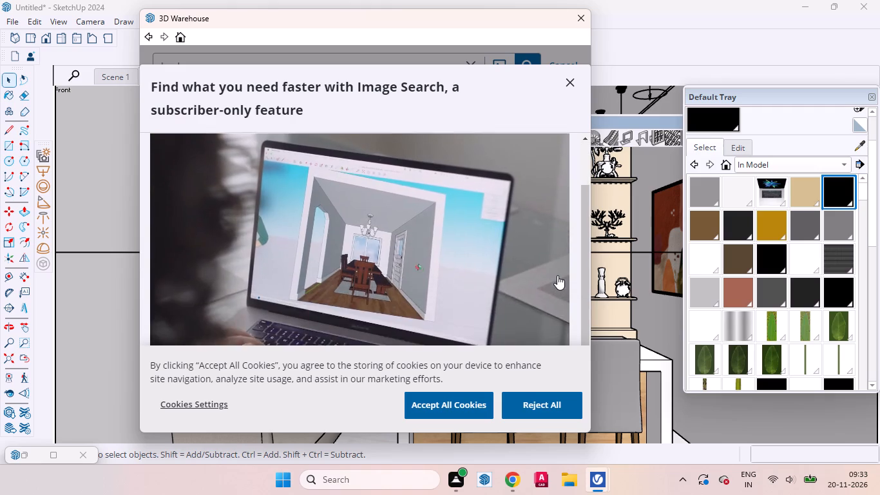
{"action": "scroll", "coordinate": [490, 287], "scroll_direction": "down", "scroll_amount": 2}
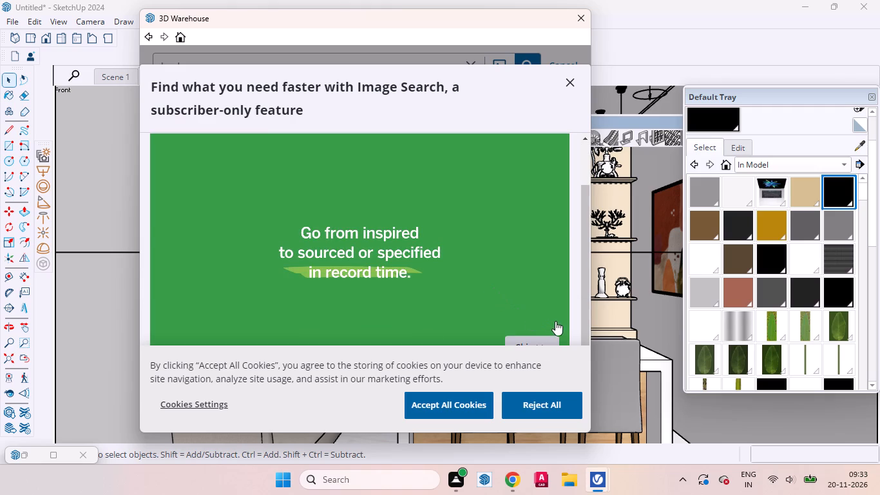
{"action": "left_click", "coordinate": [524, 338]}
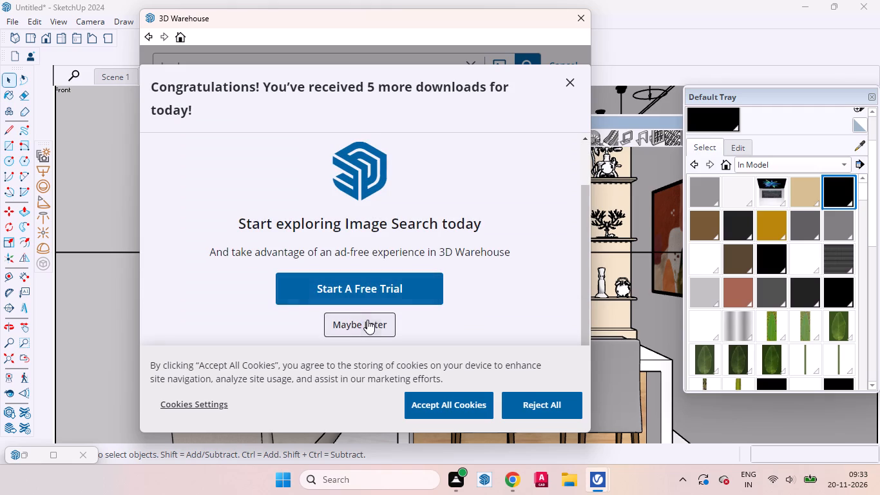
{"action": "left_click", "coordinate": [367, 320]}
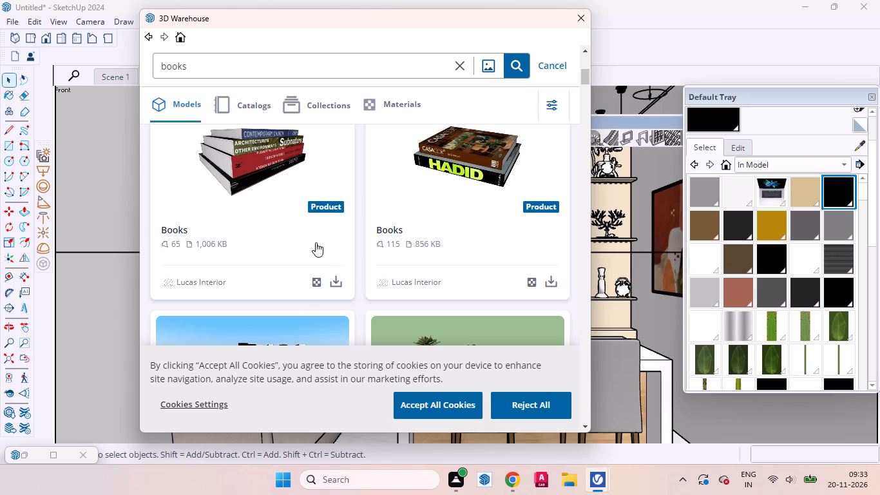
Load the Lucas Interior Books stack directly into the model and place it on the desk beside the laptop.
{"action": "left_click", "coordinate": [335, 280]}
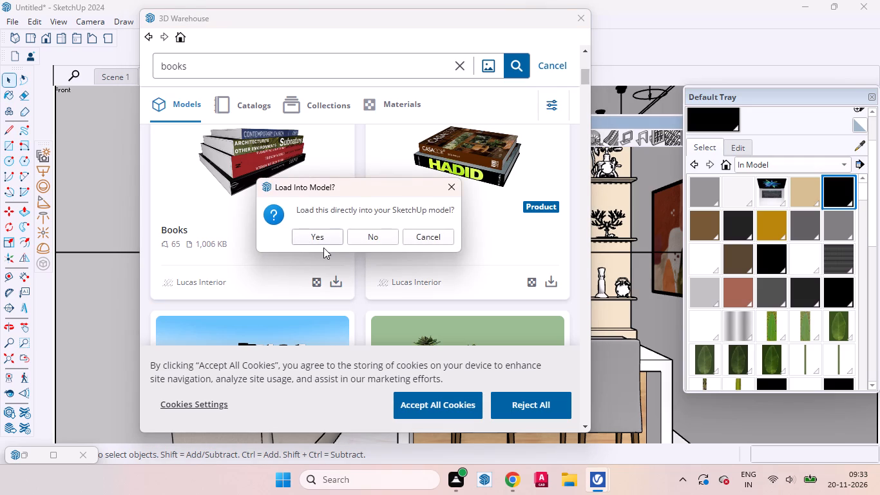
{"action": "left_click", "coordinate": [321, 235]}
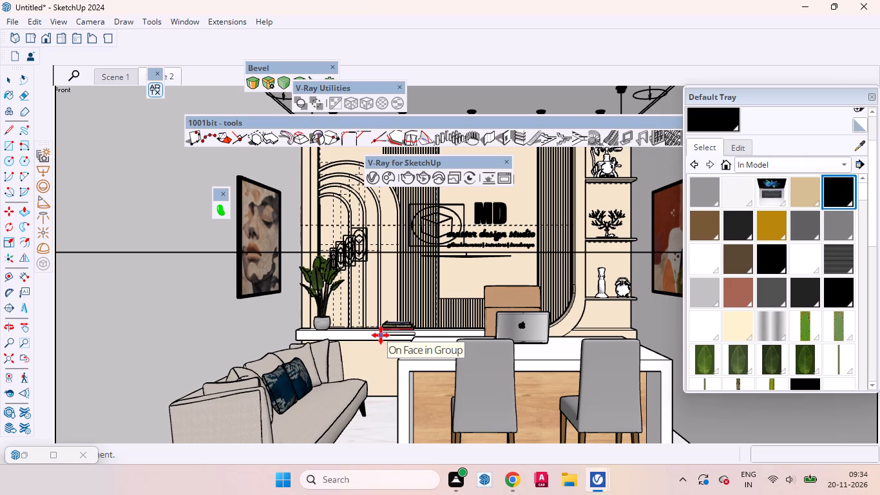
{"action": "scroll", "coordinate": [369, 373], "scroll_direction": "down", "scroll_amount": 3}
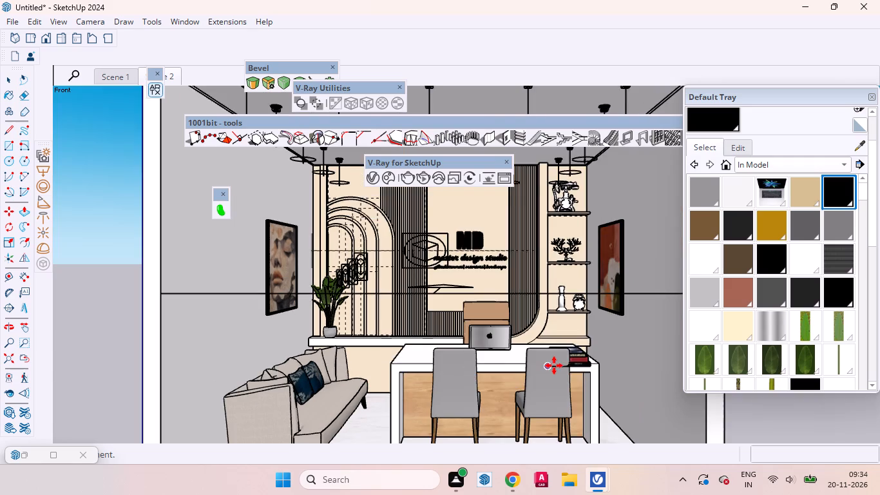
{"action": "scroll", "coordinate": [554, 365], "scroll_direction": "up", "scroll_amount": 8}
{"action": "middle_click_drag", "start_coordinate": [524, 322], "coordinate": [367, 459]}
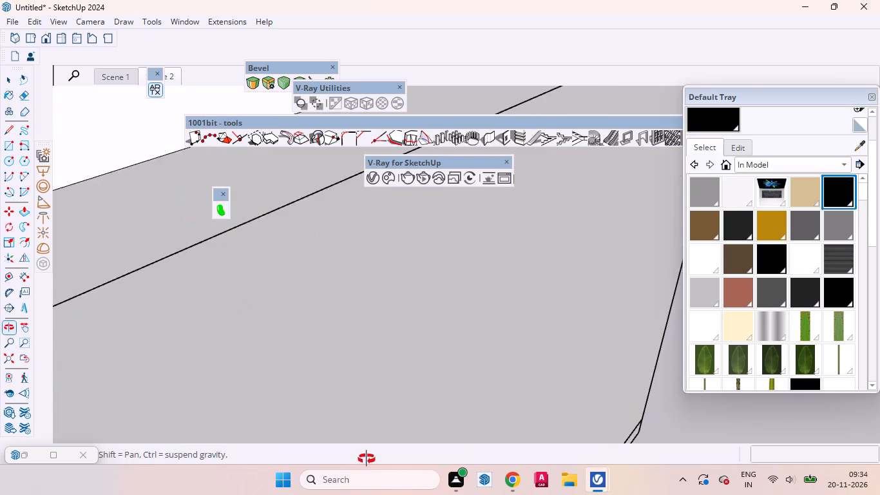
{"action": "middle_click_drag", "start_coordinate": [367, 459], "coordinate": [568, 438]}
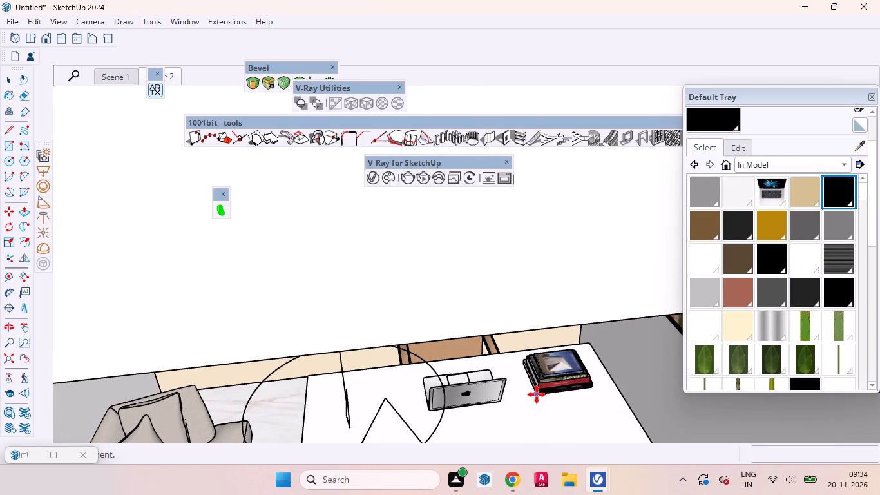
{"action": "left_click", "coordinate": [537, 394]}
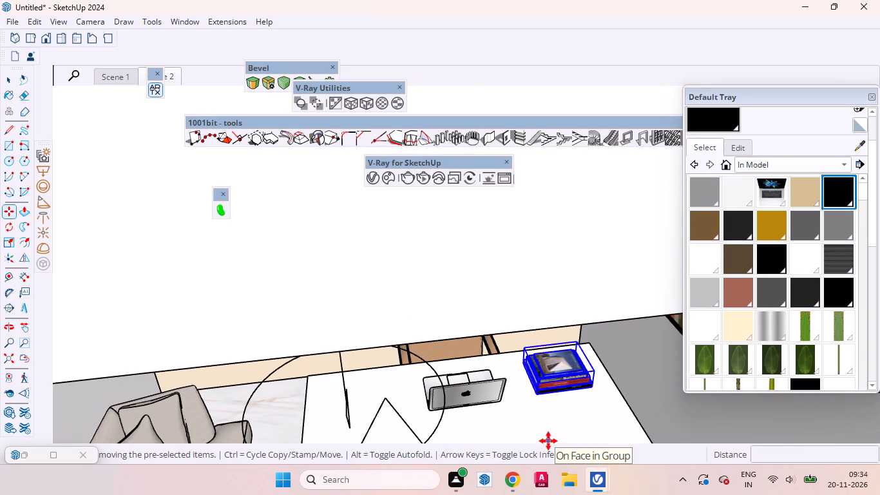
{"action": "key", "text": "space"}
Examine the book stack's placement on the desk from the front, both close up and within the whole office.
{"action": "scroll", "coordinate": [459, 421], "scroll_direction": "down", "scroll_amount": 4}
{"action": "middle_click_drag", "start_coordinate": [438, 391], "coordinate": [396, 307]}
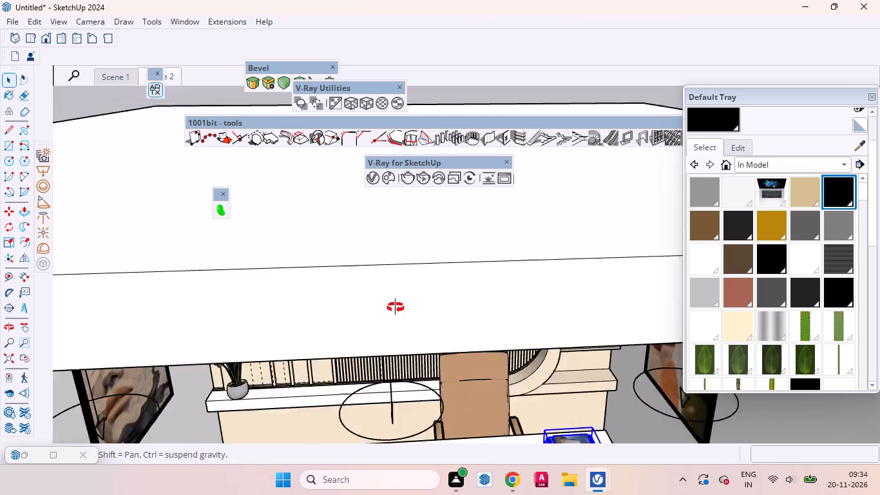
{"action": "middle_click_drag", "start_coordinate": [396, 307], "coordinate": [387, 281]}
{"action": "scroll", "coordinate": [421, 313], "scroll_direction": "down", "scroll_amount": 17}
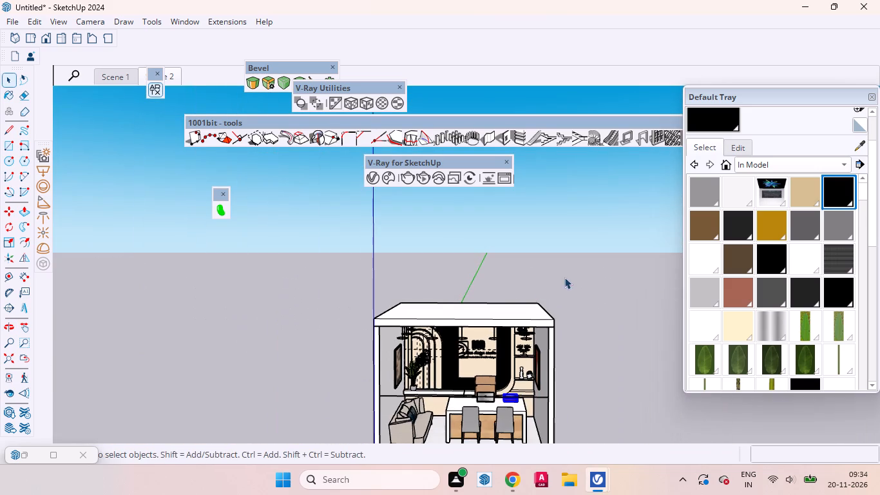
{"action": "left_click", "coordinate": [594, 281]}
{"action": "scroll", "coordinate": [513, 427], "scroll_direction": "up", "scroll_amount": 12}
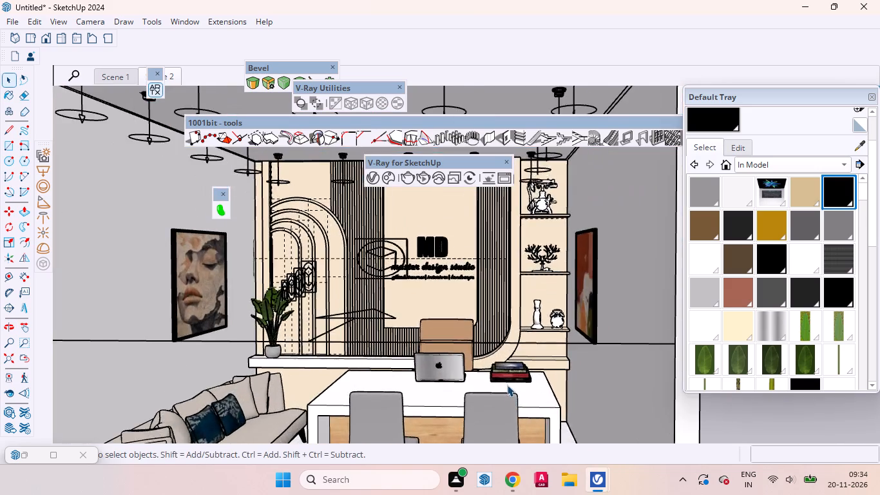
{"action": "scroll", "coordinate": [507, 385], "scroll_direction": "up", "scroll_amount": 9}
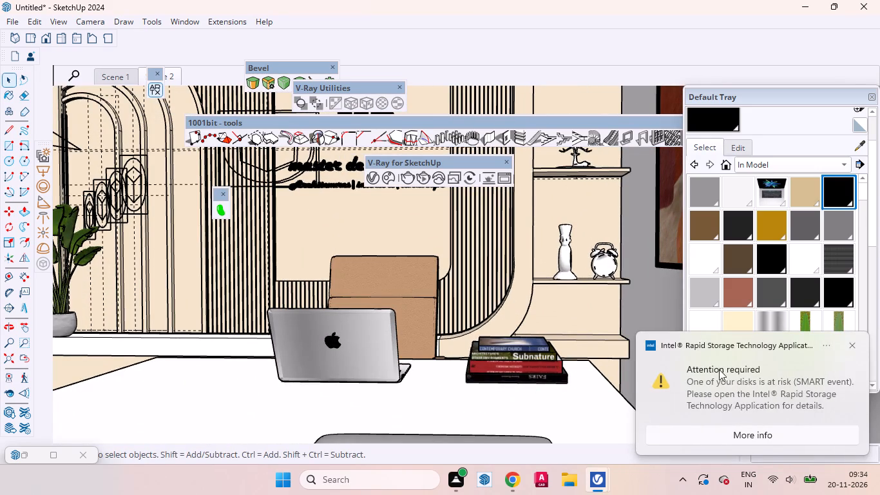
{"action": "left_click", "coordinate": [856, 346]}
{"action": "left_click", "coordinate": [851, 345]}
{"action": "scroll", "coordinate": [486, 374], "scroll_direction": "up", "scroll_amount": 3}
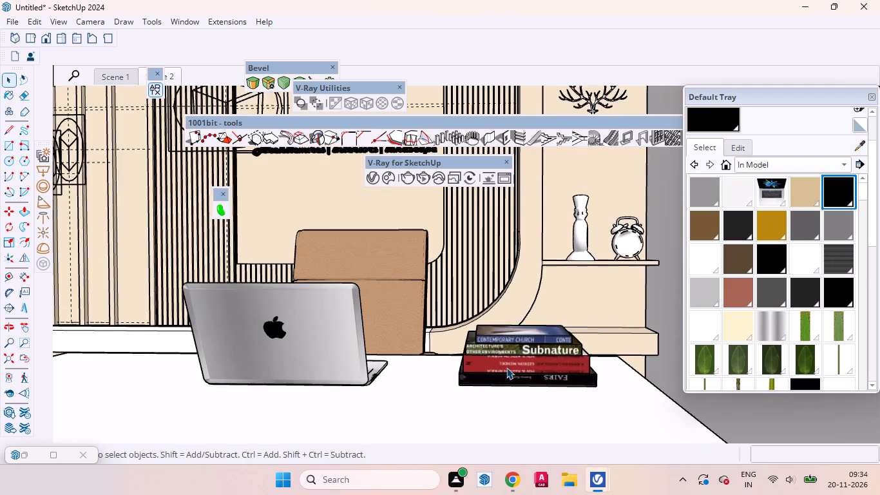
{"action": "scroll", "coordinate": [510, 367], "scroll_direction": "up", "scroll_amount": 6}
{"action": "scroll", "coordinate": [515, 376], "scroll_direction": "down", "scroll_amount": 6}
{"action": "scroll", "coordinate": [560, 387], "scroll_direction": "up", "scroll_amount": 1}
{"action": "scroll", "coordinate": [562, 387], "scroll_direction": "down", "scroll_amount": 6}
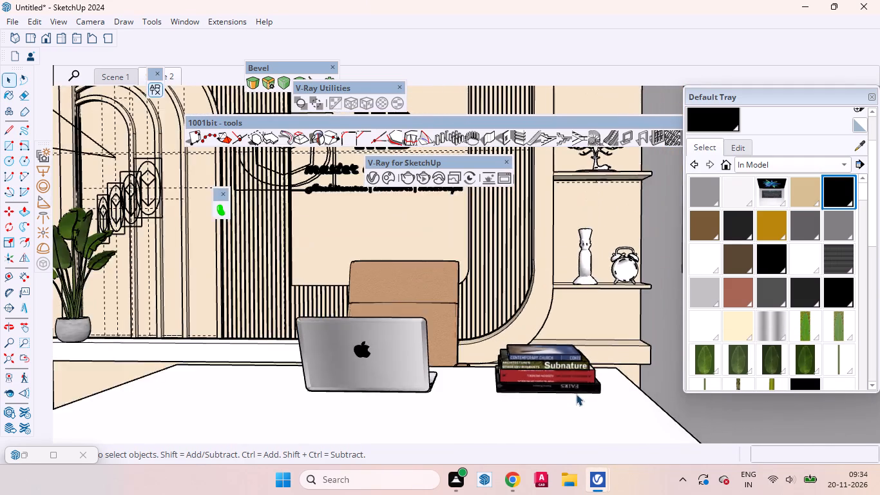
{"action": "scroll", "coordinate": [576, 394], "scroll_direction": "down", "scroll_amount": 20}
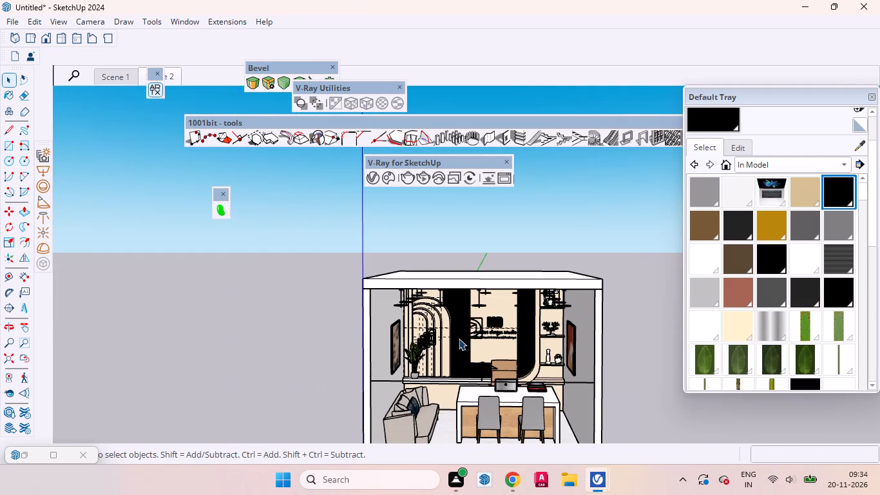
Reopen 3D Warehouse and search its models for "pens".
{"action": "left_click", "coordinate": [183, 22]}
{"action": "left_click", "coordinate": [219, 123]}
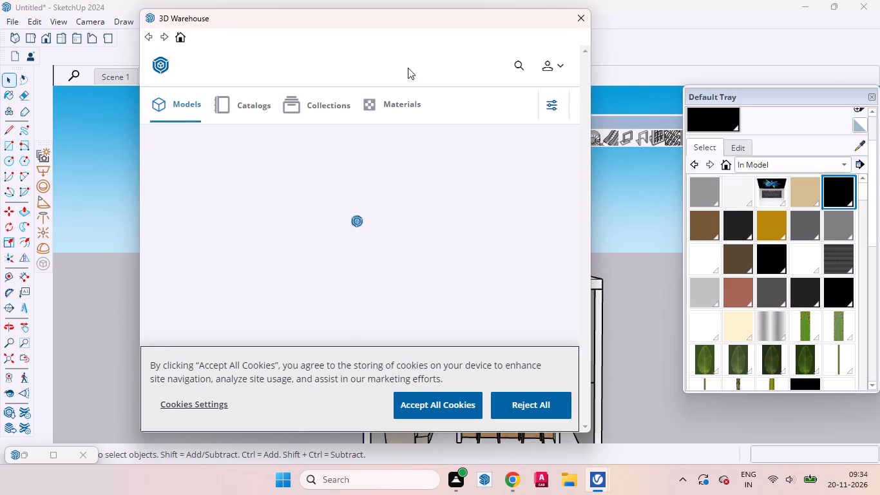
{"action": "left_click", "coordinate": [517, 64]}
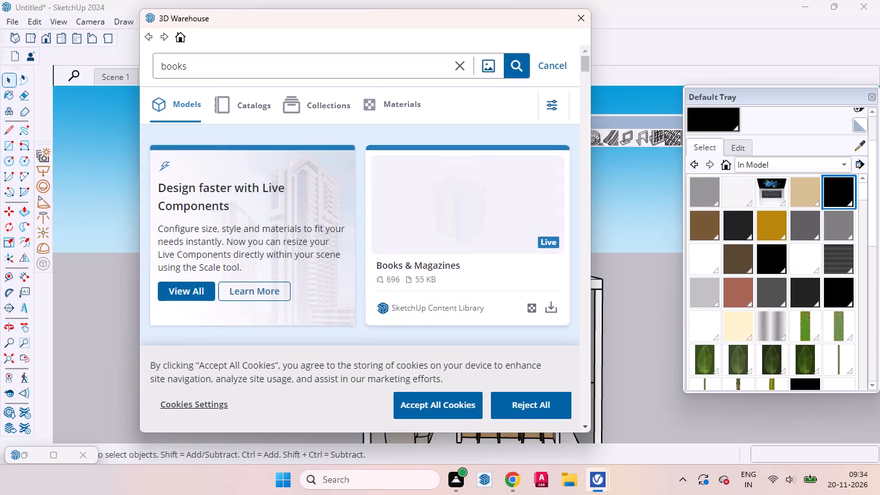
{"action": "left_click_drag", "start_coordinate": [189, 68], "coordinate": [150, 64]}
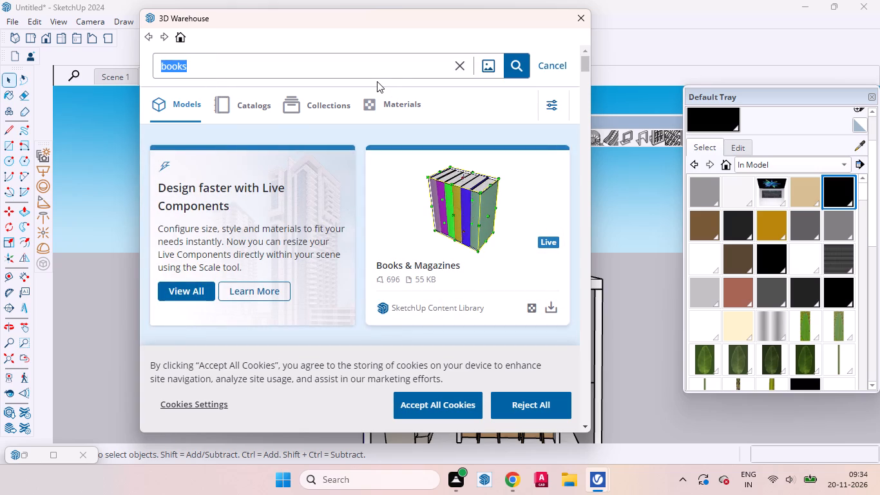
{"action": "key", "text": "BackSpace"}
{"action": "type", "text": "pens"}
{"action": "key", "text": "Return"}
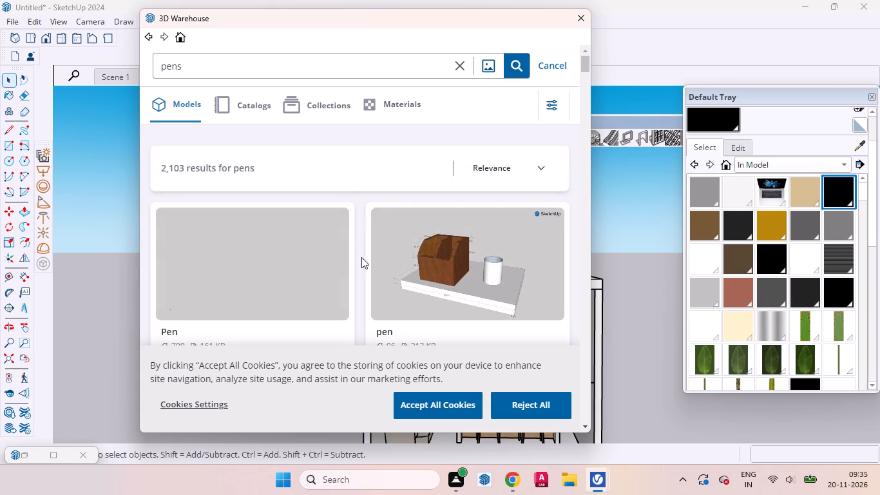
Look through the "pens" model results for a pen set or holder suitable for the desk.
{"action": "scroll", "coordinate": [363, 263], "scroll_direction": "down", "scroll_amount": 4}
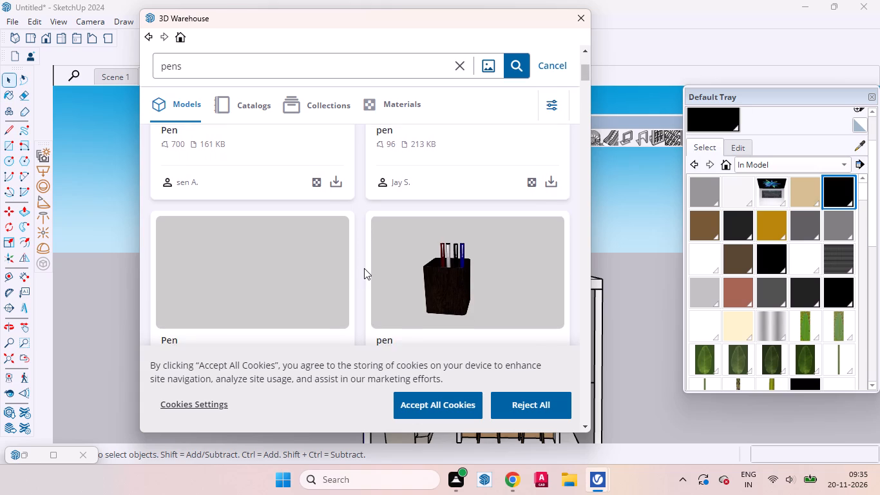
{"action": "scroll", "coordinate": [364, 268], "scroll_direction": "down", "scroll_amount": 2}
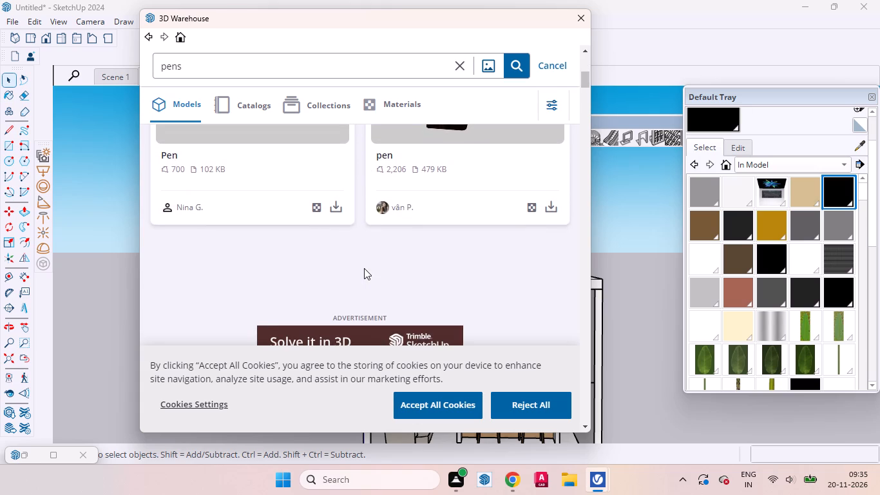
{"action": "scroll", "coordinate": [364, 268], "scroll_direction": "down", "scroll_amount": 1}
{"action": "scroll", "coordinate": [364, 268], "scroll_direction": "up", "scroll_amount": 4}
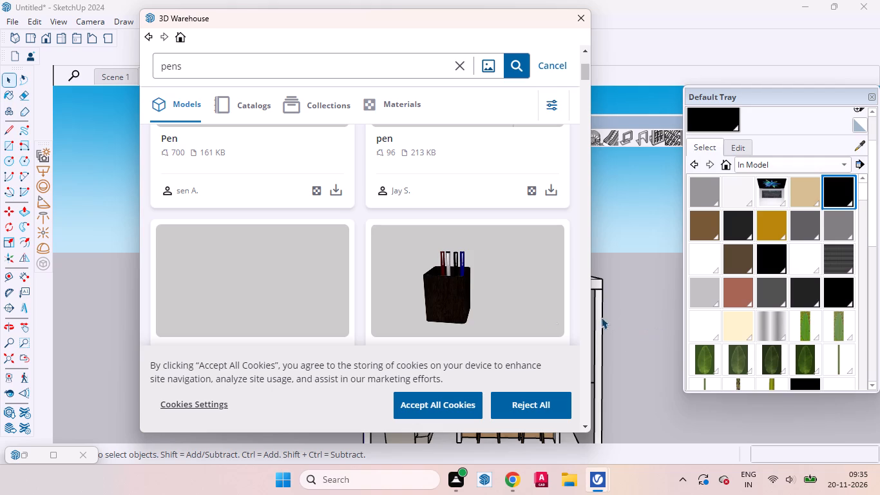
{"action": "scroll", "coordinate": [450, 256], "scroll_direction": "down", "scroll_amount": 3}
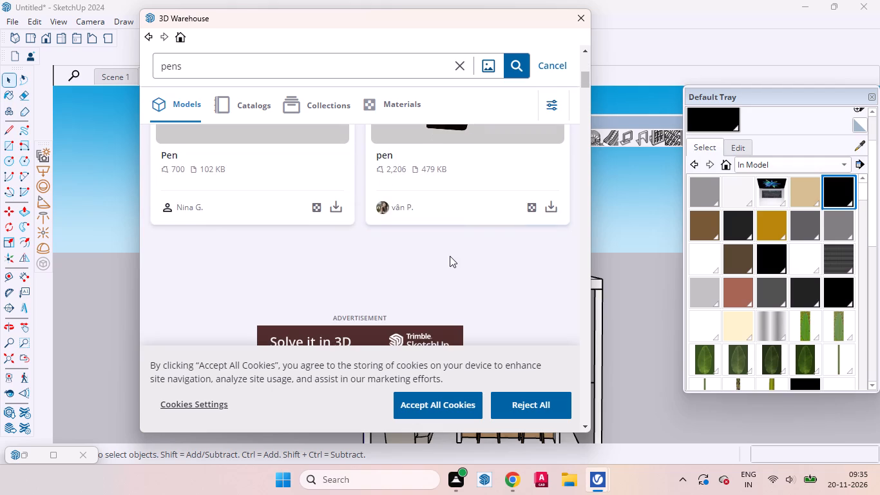
{"action": "scroll", "coordinate": [450, 256], "scroll_direction": "up", "scroll_amount": 3}
{"action": "scroll", "coordinate": [450, 256], "scroll_direction": "down", "scroll_amount": 9}
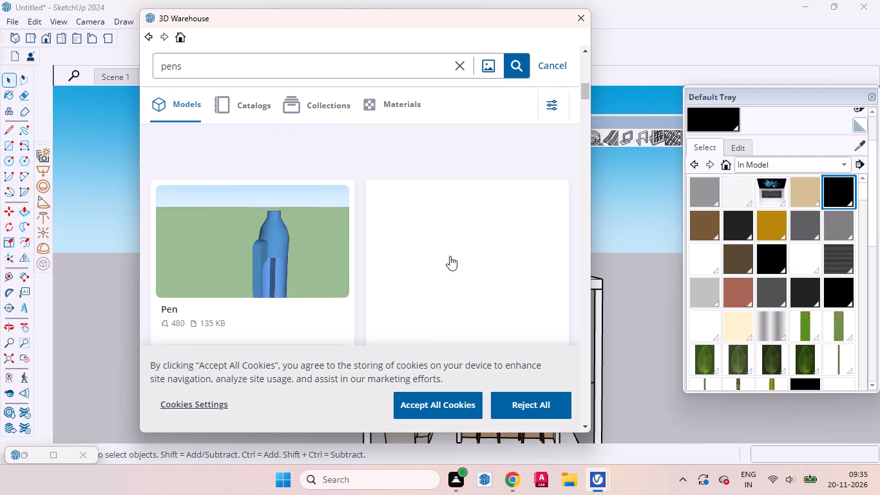
{"action": "scroll", "coordinate": [450, 256], "scroll_direction": "down", "scroll_amount": 10}
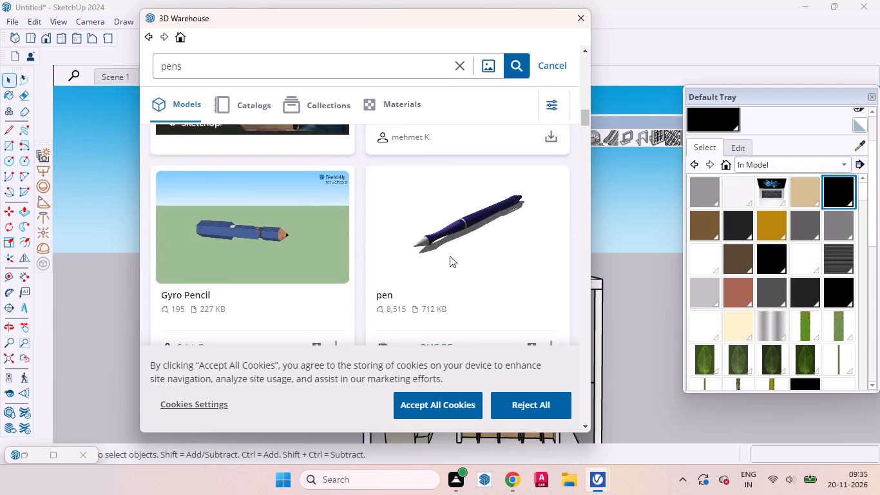
{"action": "scroll", "coordinate": [450, 256], "scroll_direction": "up", "scroll_amount": 2}
{"action": "scroll", "coordinate": [450, 256], "scroll_direction": "down", "scroll_amount": 5}
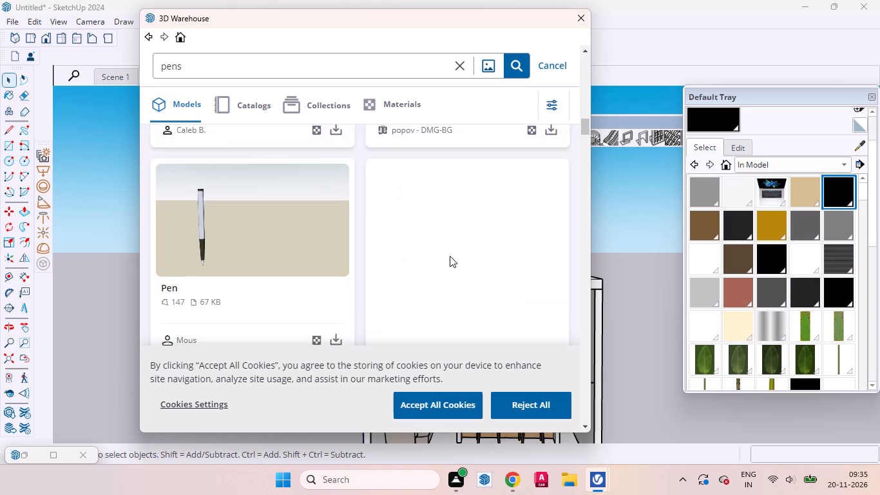
{"action": "scroll", "coordinate": [450, 256], "scroll_direction": "down", "scroll_amount": 10}
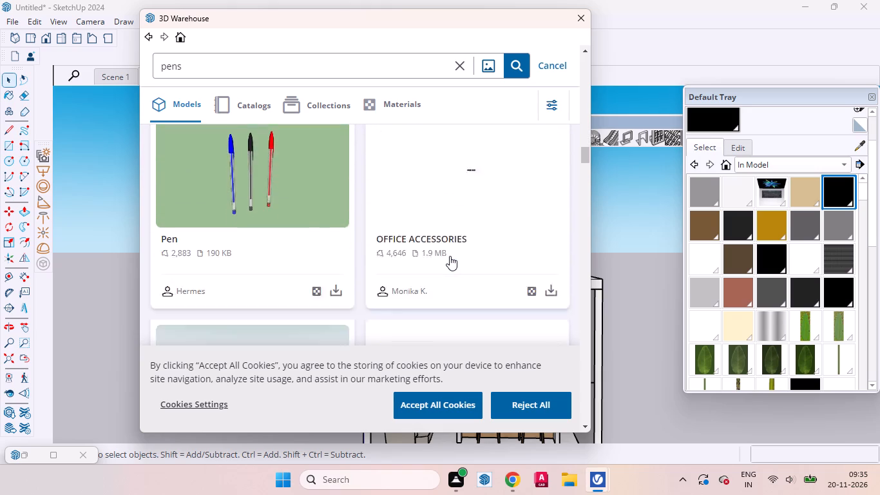
{"action": "scroll", "coordinate": [450, 256], "scroll_direction": "down", "scroll_amount": 13}
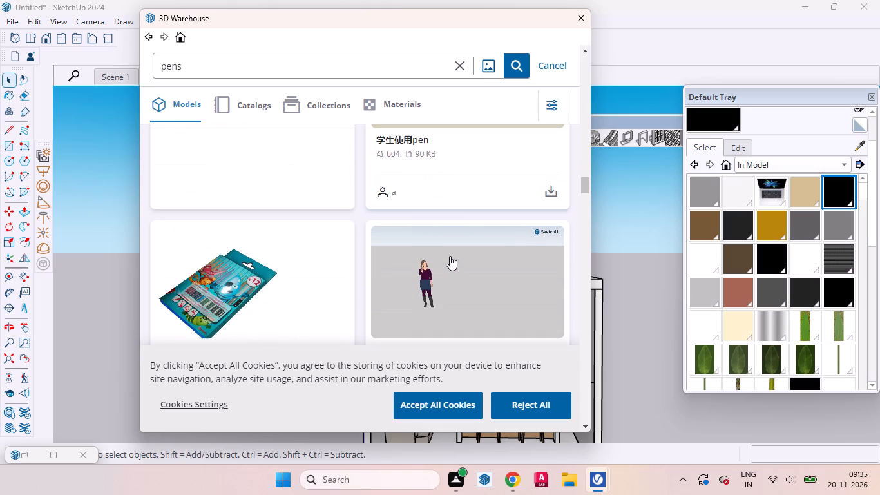
{"action": "scroll", "coordinate": [450, 256], "scroll_direction": "down", "scroll_amount": 3}
{"action": "scroll", "coordinate": [320, 151], "scroll_direction": "down", "scroll_amount": 2}
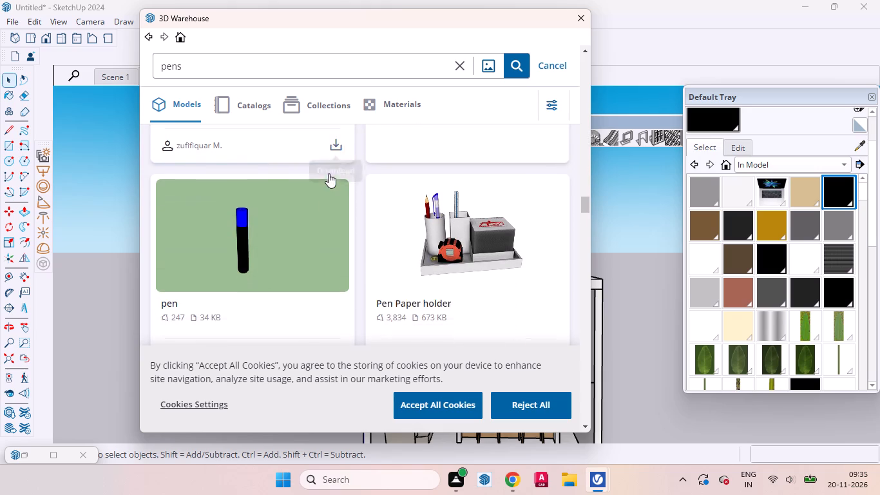
Refine the model search to "pens with storage" and look through the results for a desk pen holder.
{"action": "left_click", "coordinate": [184, 70]}
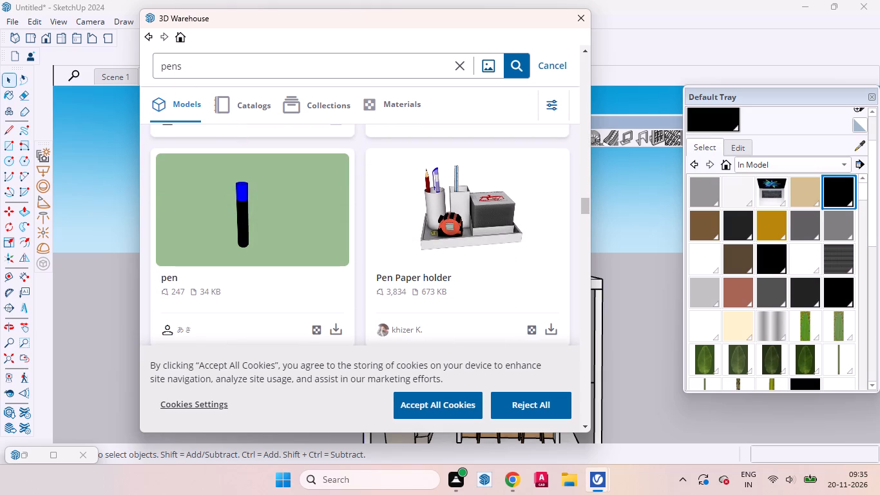
{"action": "key", "text": "space"}
{"action": "type", "text": "with stor"}
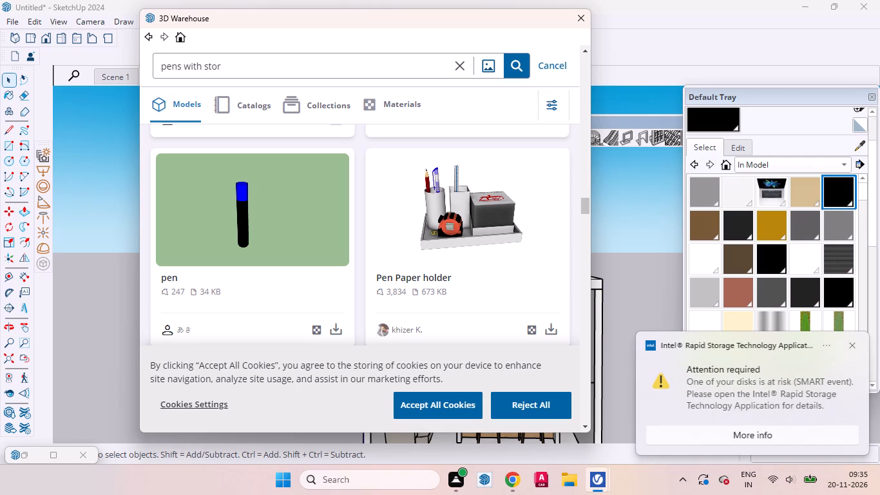
{"action": "type", "text": "age"}
{"action": "key", "text": "Return"}
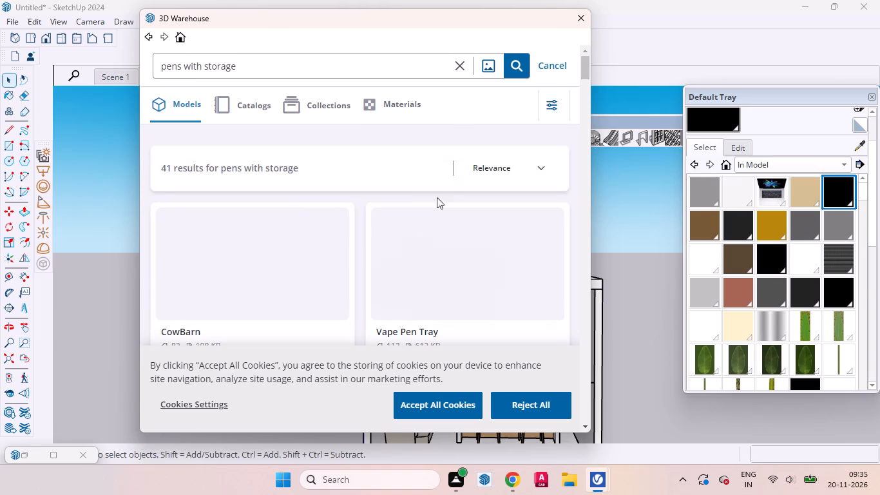
{"action": "scroll", "coordinate": [379, 235], "scroll_direction": "down", "scroll_amount": 4}
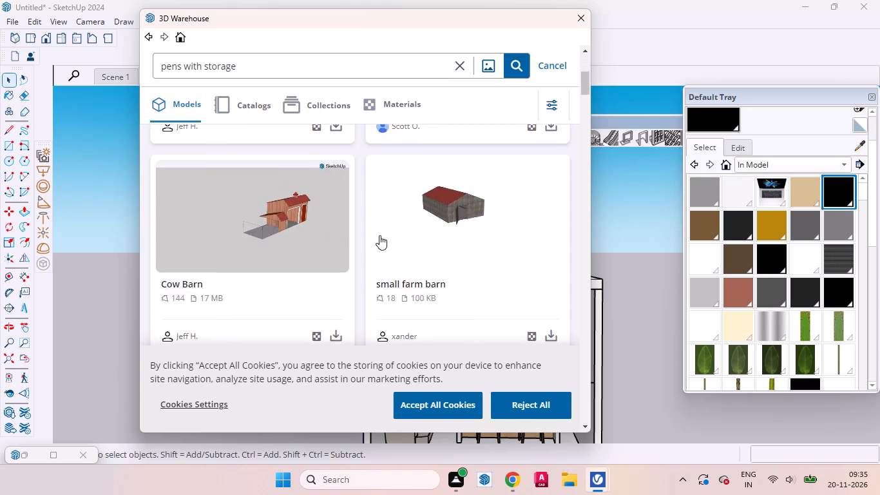
{"action": "scroll", "coordinate": [379, 235], "scroll_direction": "down", "scroll_amount": 11}
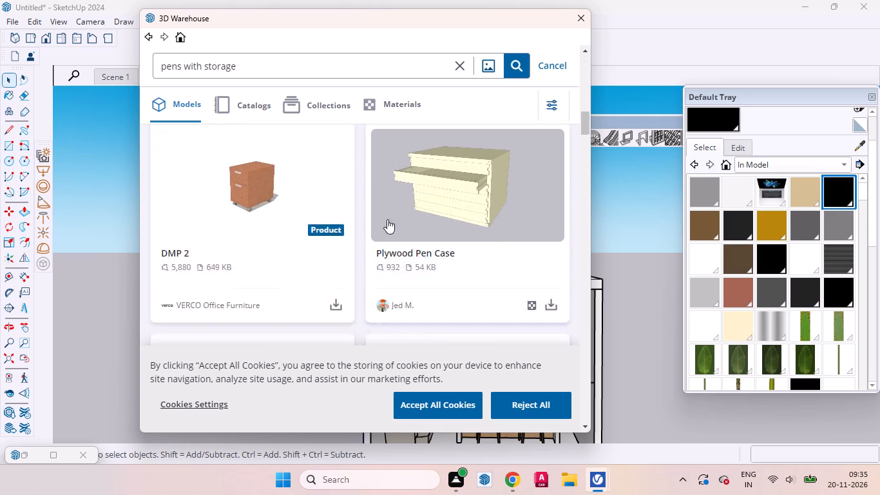
{"action": "scroll", "coordinate": [388, 216], "scroll_direction": "down", "scroll_amount": 2}
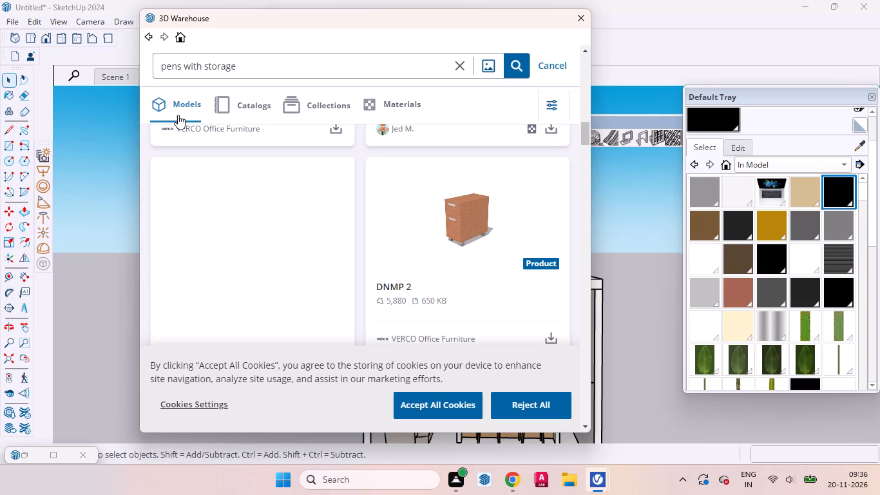
Shorten the search phrase back to "pens" and rerun the model search.
{"action": "left_click", "coordinate": [243, 69]}
{"action": "key", "text": "BackSpace"}
{"action": "key", "text": "BackSpace"}
{"action": "key", "text": "BackSpace"}
{"action": "key", "text": "BackSpace"}
{"action": "key", "text": "BackSpace"}
{"action": "key", "text": "BackSpace"}
{"action": "key", "text": "BackSpace"}
{"action": "key", "text": "BackSpace"}
{"action": "key", "text": "BackSpace"}
{"action": "key", "text": "BackSpace"}
{"action": "key", "text": "BackSpace"}
{"action": "key", "text": "BackSpace"}
{"action": "key", "text": "Return"}
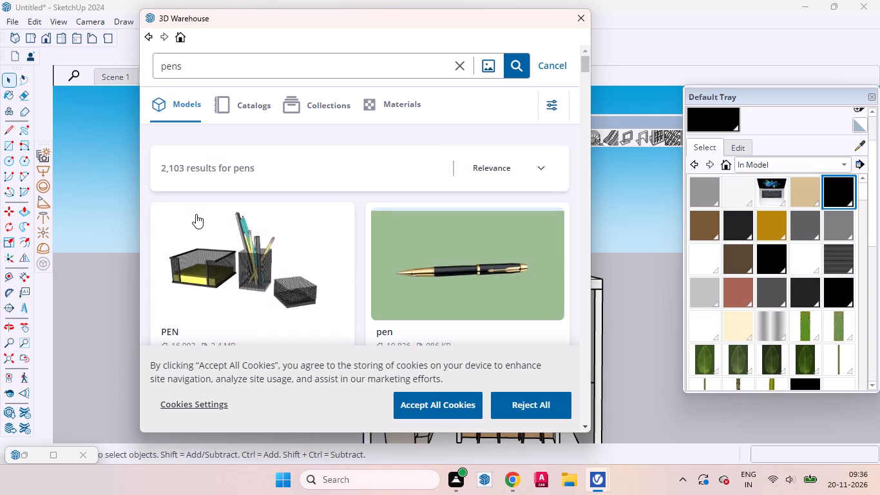
Compare the pen and pen-holder models in the renewed "pens" results, returning to the start of the list.
{"action": "scroll", "coordinate": [304, 211], "scroll_direction": "down", "scroll_amount": 1}
{"action": "scroll", "coordinate": [303, 215], "scroll_direction": "up", "scroll_amount": 1}
{"action": "scroll", "coordinate": [303, 215], "scroll_direction": "down", "scroll_amount": 1}
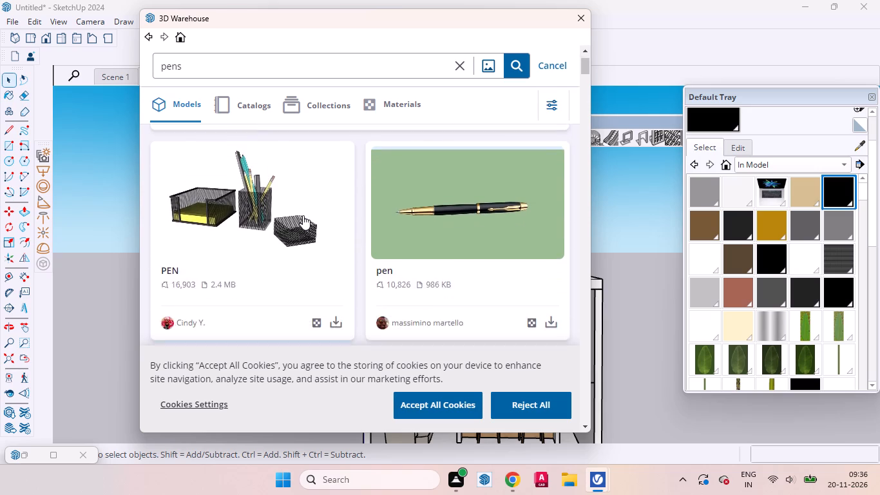
{"action": "scroll", "coordinate": [303, 215], "scroll_direction": "down", "scroll_amount": 3}
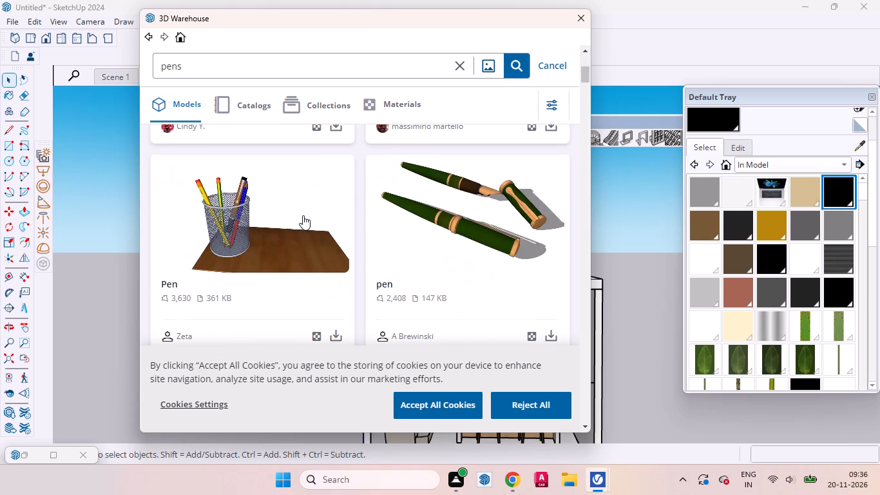
{"action": "scroll", "coordinate": [303, 215], "scroll_direction": "down", "scroll_amount": 9}
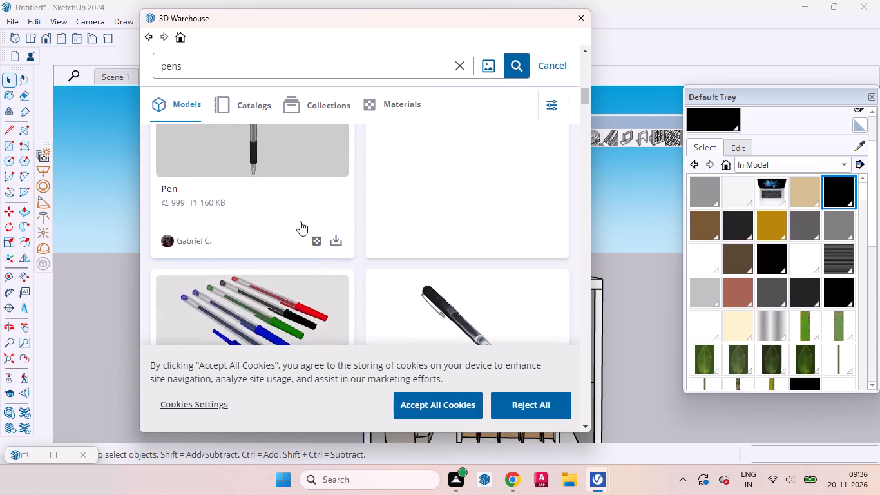
{"action": "scroll", "coordinate": [300, 221], "scroll_direction": "down", "scroll_amount": 6}
{"action": "scroll", "coordinate": [297, 243], "scroll_direction": "up", "scroll_amount": 1}
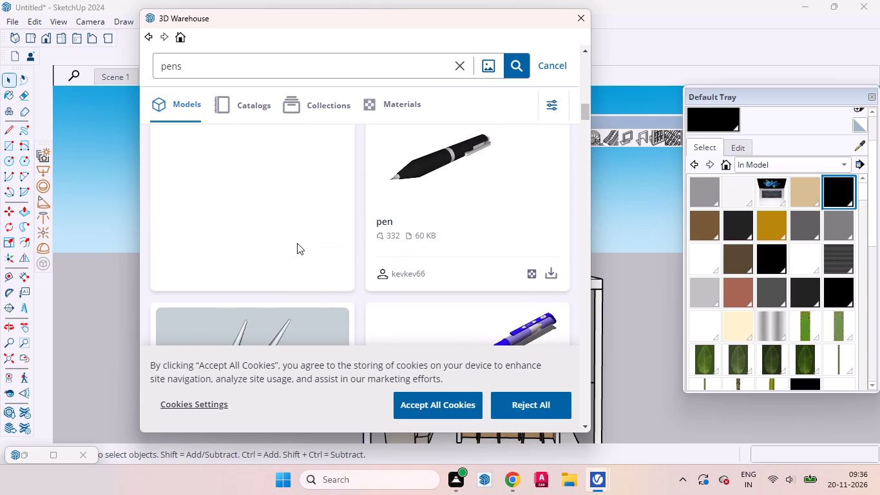
{"action": "scroll", "coordinate": [297, 243], "scroll_direction": "up", "scroll_amount": 9}
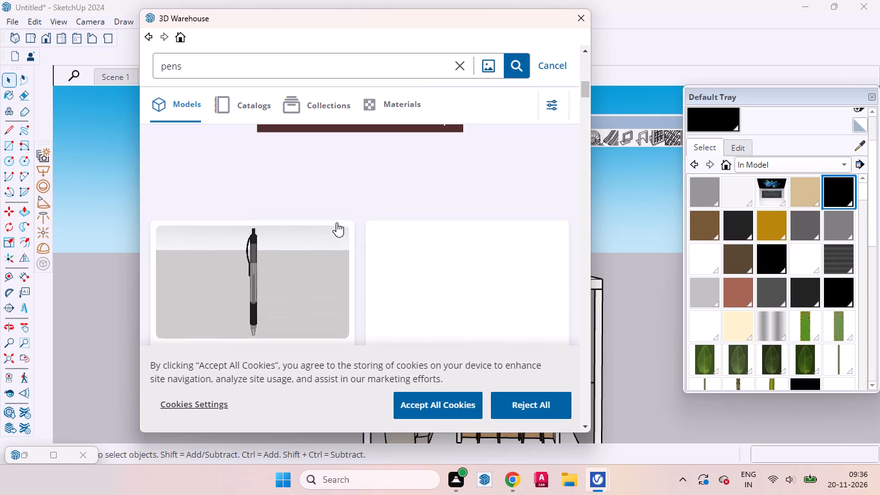
{"action": "scroll", "coordinate": [336, 222], "scroll_direction": "down", "scroll_amount": 7}
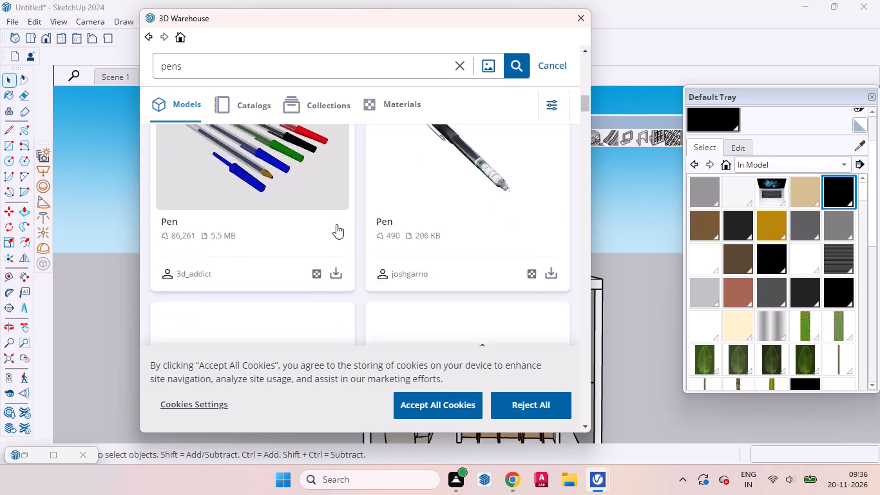
{"action": "scroll", "coordinate": [343, 252], "scroll_direction": "down", "scroll_amount": 11}
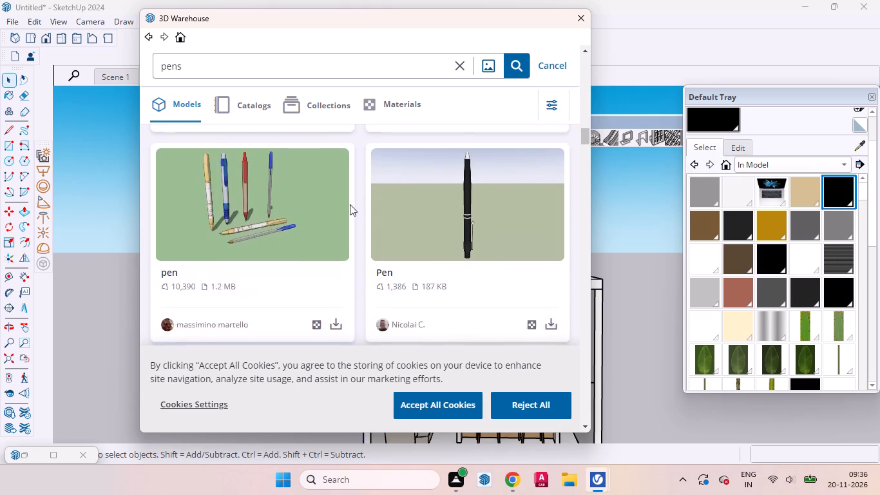
{"action": "scroll", "coordinate": [350, 204], "scroll_direction": "up", "scroll_amount": 3}
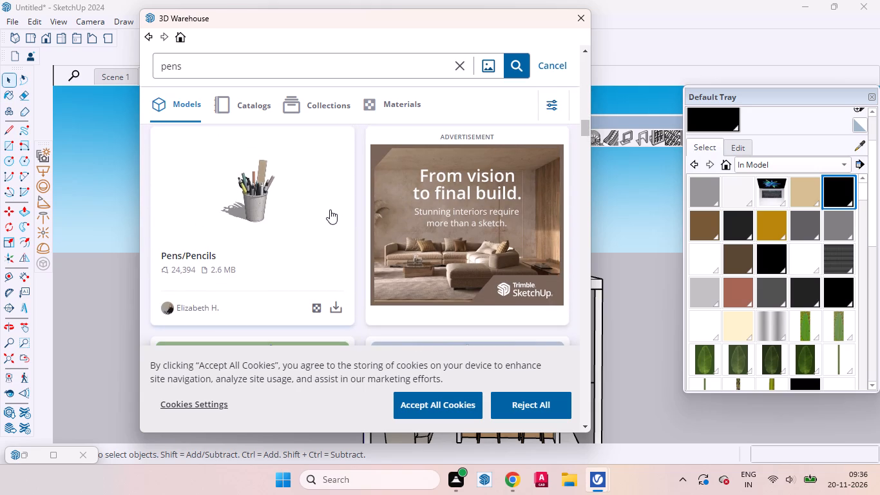
{"action": "scroll", "coordinate": [292, 222], "scroll_direction": "down", "scroll_amount": 5}
{"action": "scroll", "coordinate": [490, 237], "scroll_direction": "down", "scroll_amount": 2}
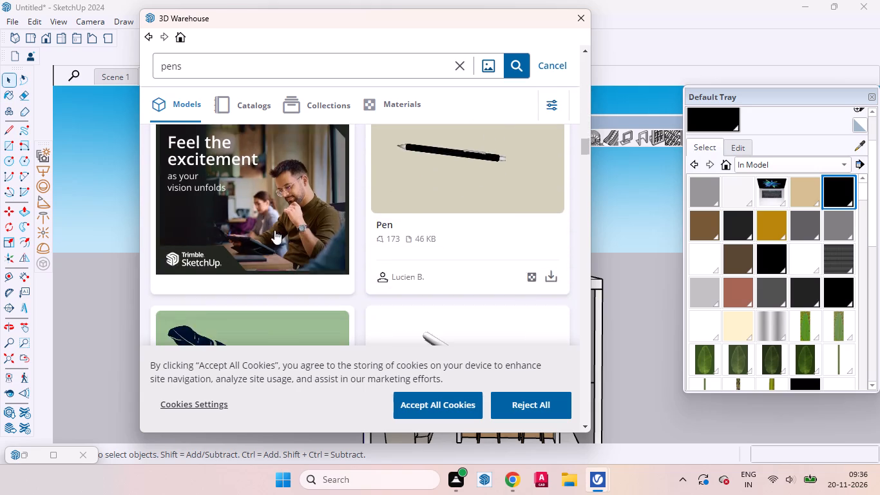
{"action": "scroll", "coordinate": [247, 229], "scroll_direction": "down", "scroll_amount": 4}
{"action": "scroll", "coordinate": [364, 235], "scroll_direction": "down", "scroll_amount": 8}
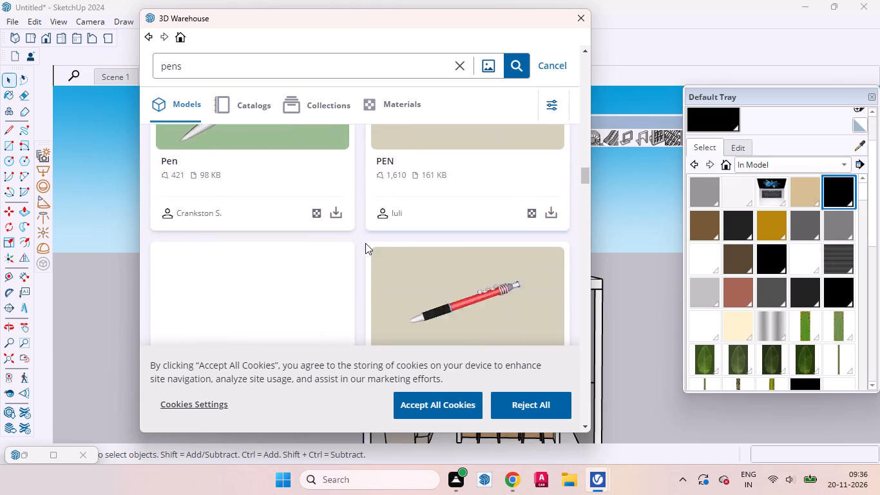
{"action": "scroll", "coordinate": [365, 243], "scroll_direction": "down", "scroll_amount": 19}
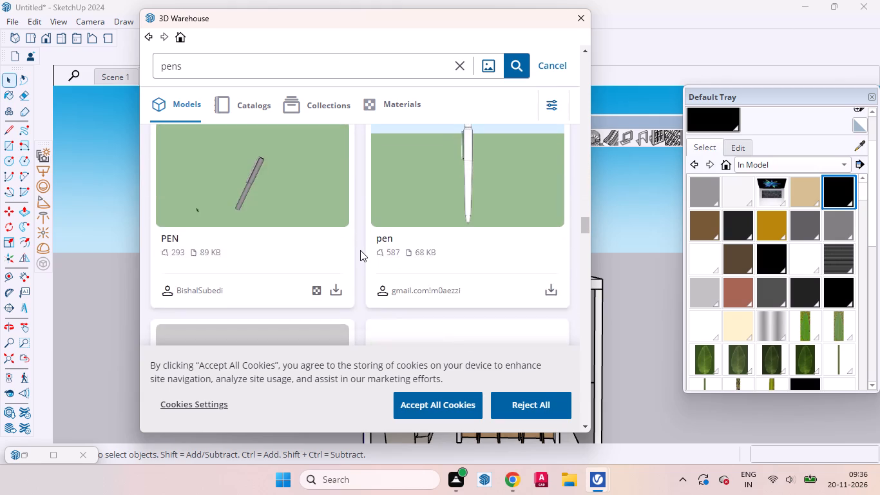
{"action": "scroll", "coordinate": [360, 250], "scroll_direction": "down", "scroll_amount": 6}
{"action": "scroll", "coordinate": [359, 255], "scroll_direction": "up", "scroll_amount": 15}
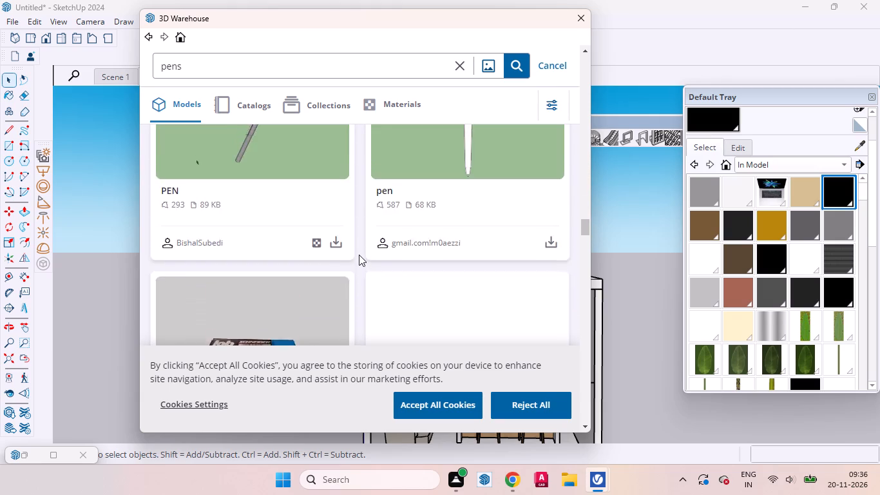
{"action": "scroll", "coordinate": [359, 255], "scroll_direction": "up", "scroll_amount": 20}
{"action": "scroll", "coordinate": [359, 255], "scroll_direction": "up", "scroll_amount": 9}
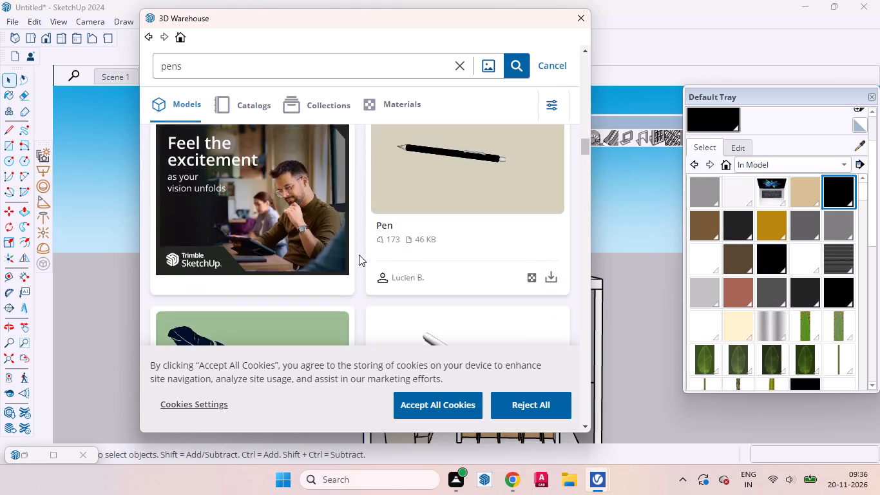
{"action": "scroll", "coordinate": [359, 255], "scroll_direction": "up", "scroll_amount": 7}
{"action": "scroll", "coordinate": [347, 235], "scroll_direction": "up", "scroll_amount": 14}
{"action": "scroll", "coordinate": [344, 214], "scroll_direction": "up", "scroll_amount": 13}
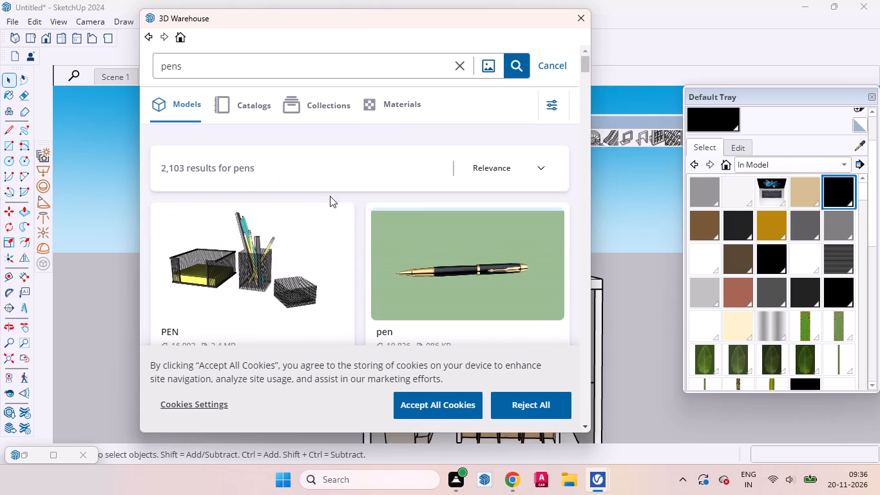
Download the mesh pen holder on a wooden base from the "pens" results and load it directly into the office model.
{"action": "scroll", "coordinate": [280, 245], "scroll_direction": "down", "scroll_amount": 5}
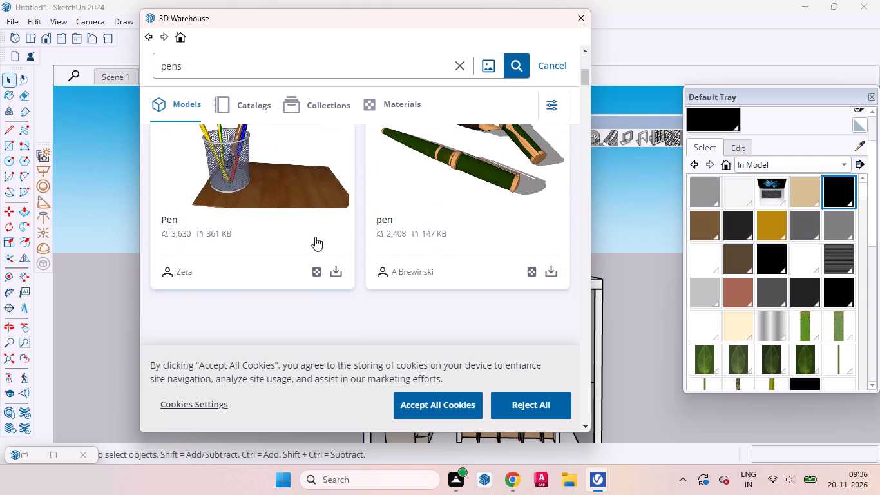
{"action": "scroll", "coordinate": [315, 237], "scroll_direction": "up", "scroll_amount": 1}
{"action": "scroll", "coordinate": [315, 237], "scroll_direction": "down", "scroll_amount": 1}
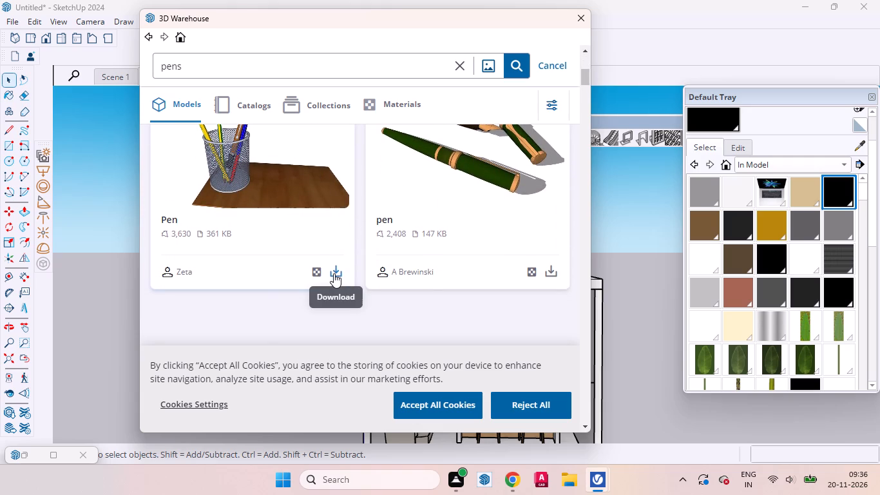
{"action": "left_click", "coordinate": [334, 273]}
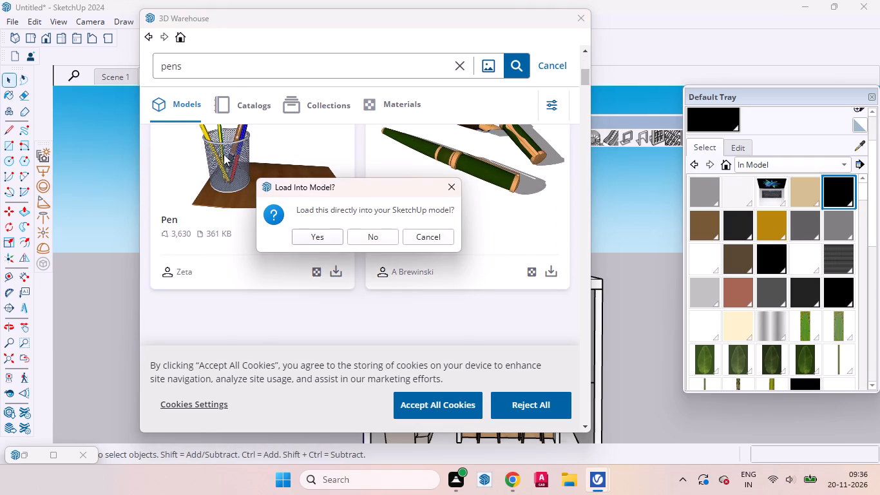
{"action": "left_click", "coordinate": [318, 239]}
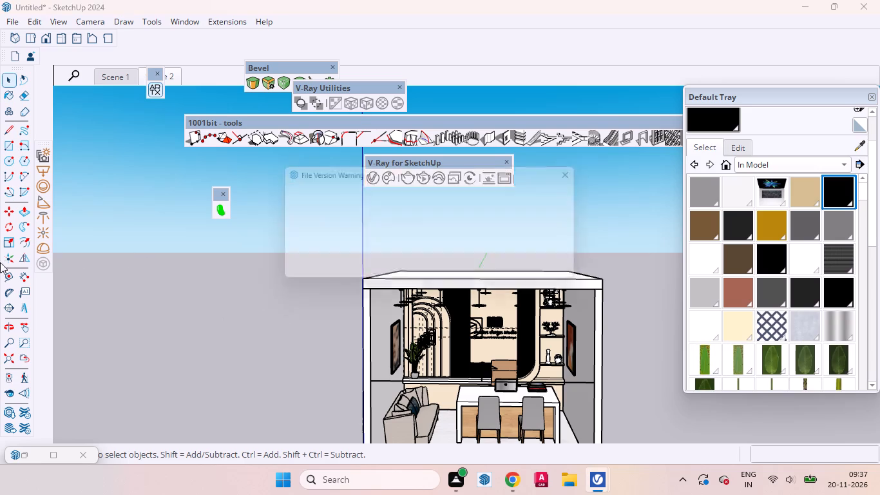
{"action": "left_click", "coordinate": [555, 271]}
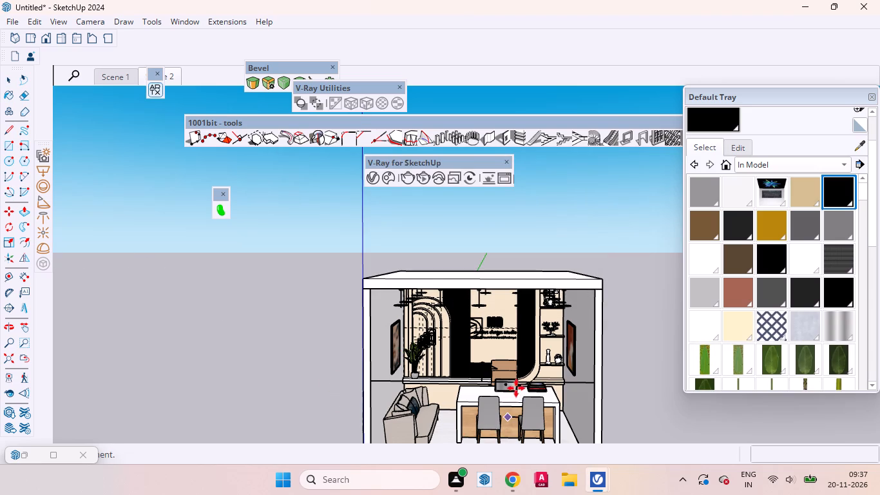
Place the pen holder on the desktop between the laptop and the stack of books.
{"action": "scroll", "coordinate": [518, 385], "scroll_direction": "up", "scroll_amount": 18}
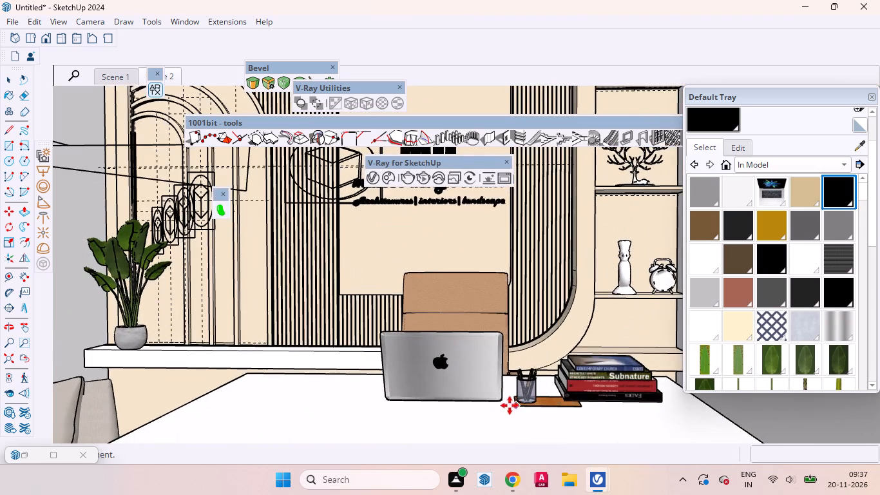
{"action": "scroll", "coordinate": [507, 405], "scroll_direction": "down", "scroll_amount": 4}
{"action": "scroll", "coordinate": [519, 403], "scroll_direction": "up", "scroll_amount": 5}
{"action": "middle_click_drag", "start_coordinate": [529, 406], "coordinate": [531, 409]}
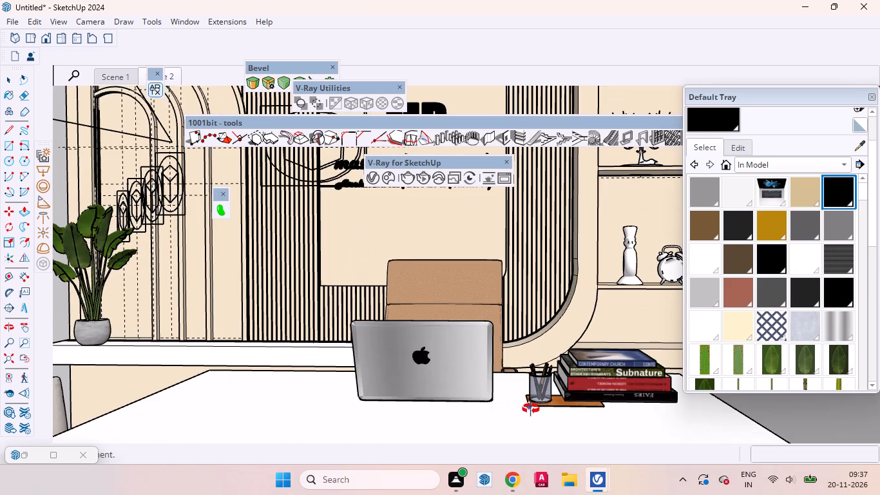
{"action": "middle_click_drag", "start_coordinate": [531, 409], "coordinate": [527, 452]}
{"action": "scroll", "coordinate": [526, 365], "scroll_direction": "down", "scroll_amount": 7}
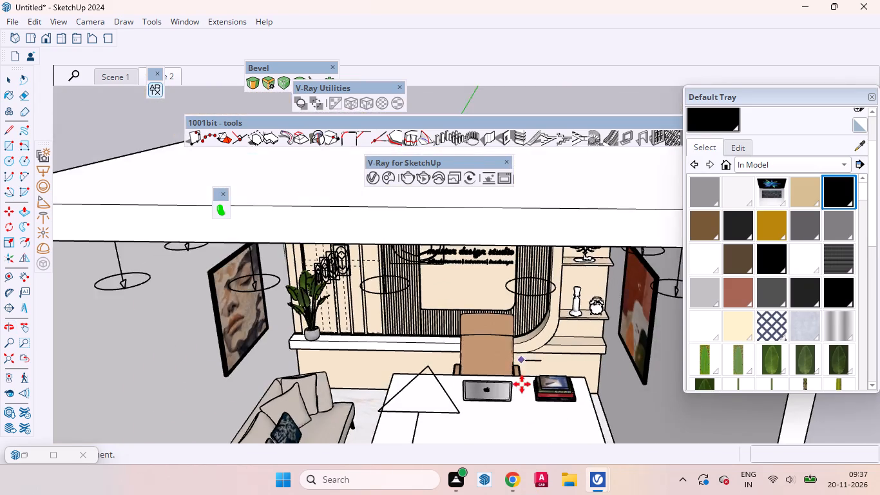
{"action": "scroll", "coordinate": [524, 403], "scroll_direction": "up", "scroll_amount": 1}
{"action": "scroll", "coordinate": [522, 394], "scroll_direction": "down", "scroll_amount": 5}
{"action": "scroll", "coordinate": [521, 407], "scroll_direction": "up", "scroll_amount": 3}
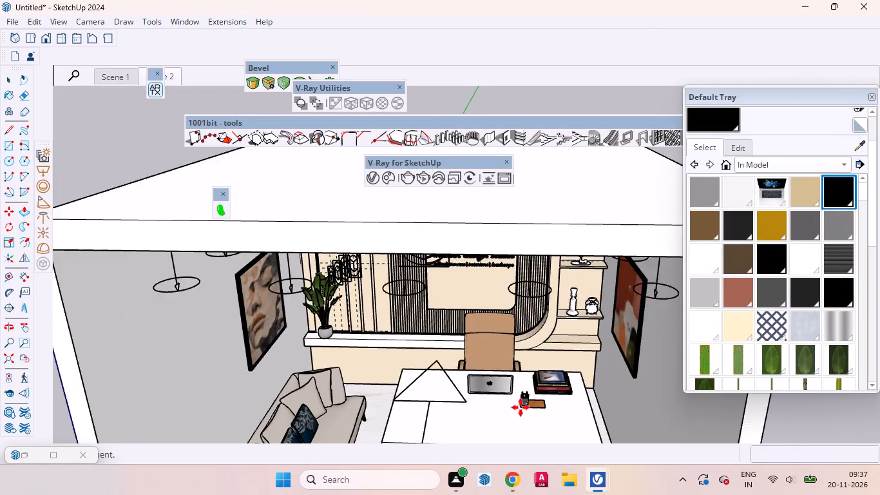
{"action": "scroll", "coordinate": [523, 407], "scroll_direction": "up", "scroll_amount": 6}
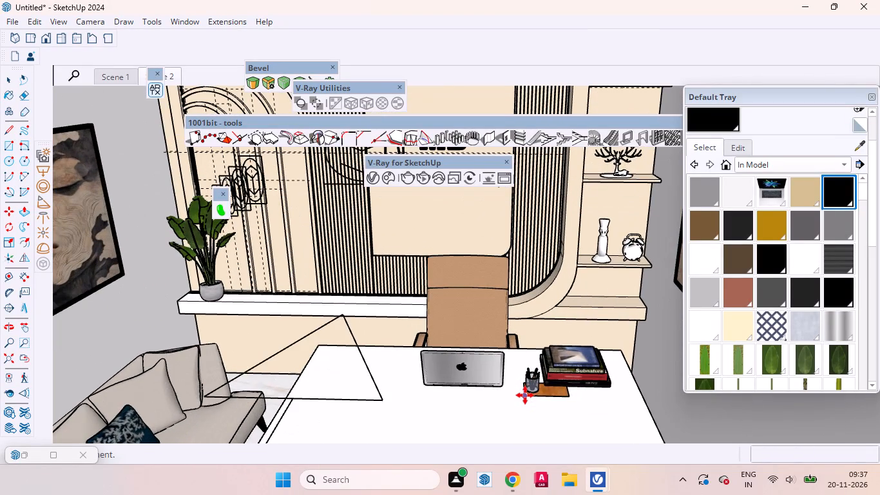
{"action": "left_click", "coordinate": [525, 395]}
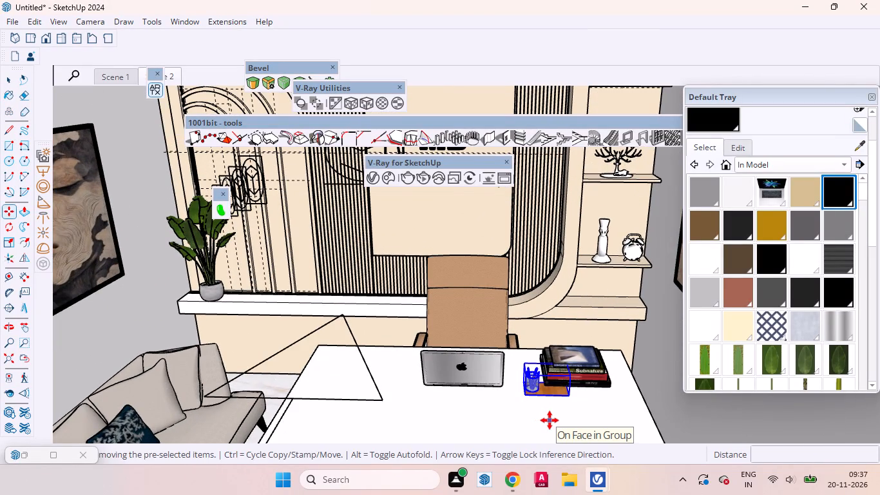
{"action": "key", "text": "space"}
Open the pen holder's nested groups and paint the cup's outer mesh surface with a solid black in-model material.
{"action": "scroll", "coordinate": [532, 379], "scroll_direction": "up", "scroll_amount": 7}
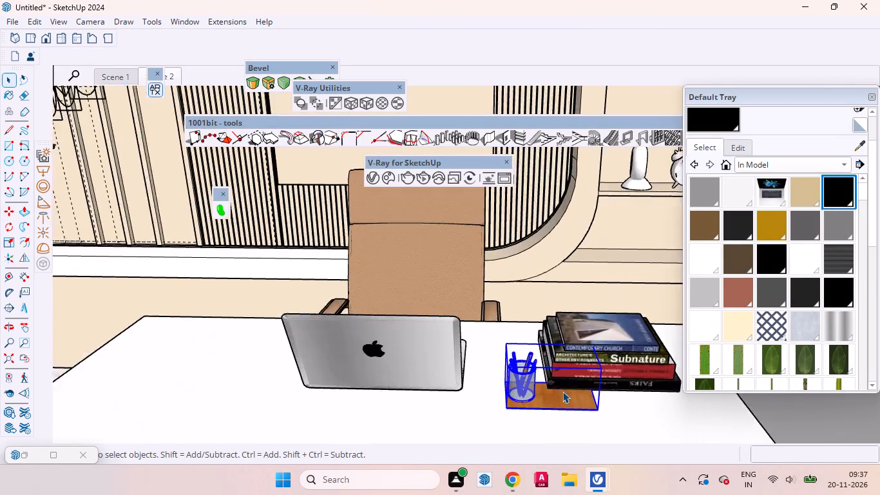
{"action": "scroll", "coordinate": [562, 391], "scroll_direction": "up", "scroll_amount": 8}
{"action": "middle_click_drag", "start_coordinate": [570, 413], "coordinate": [559, 377]}
{"action": "scroll", "coordinate": [519, 398], "scroll_direction": "up", "scroll_amount": 4}
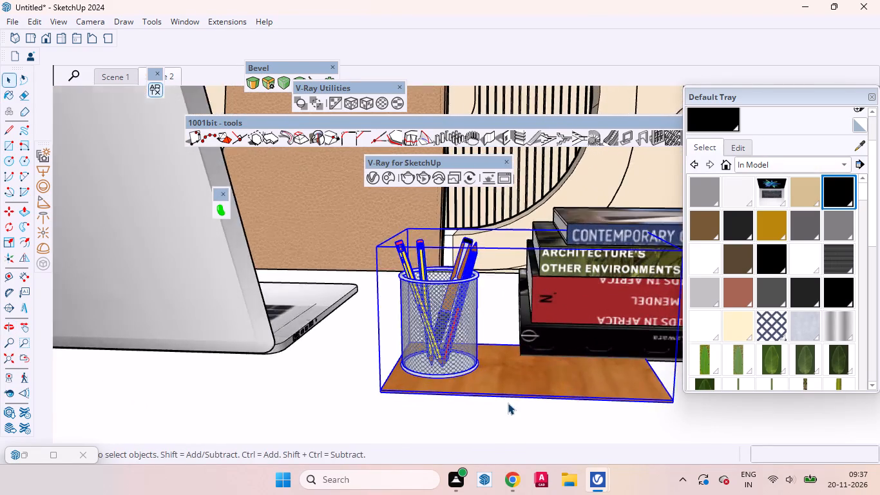
{"action": "scroll", "coordinate": [508, 403], "scroll_direction": "up", "scroll_amount": 4}
{"action": "double_click", "coordinate": [465, 389]}
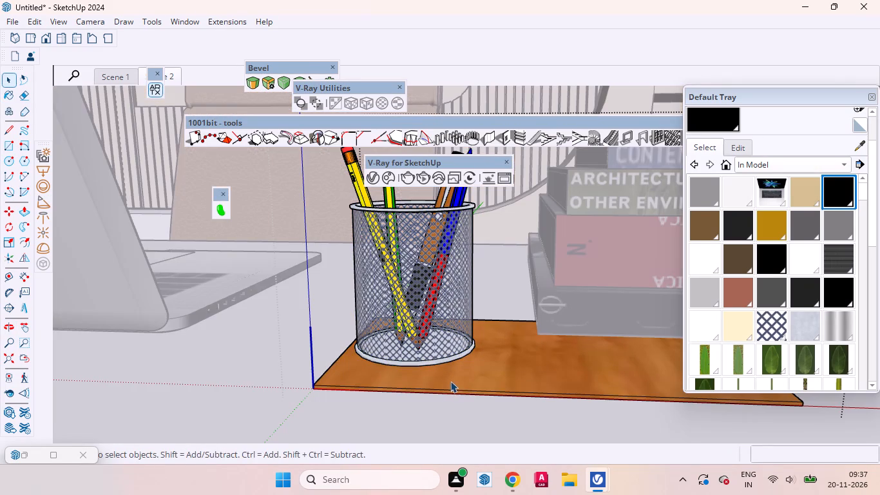
{"action": "left_click", "coordinate": [451, 381]}
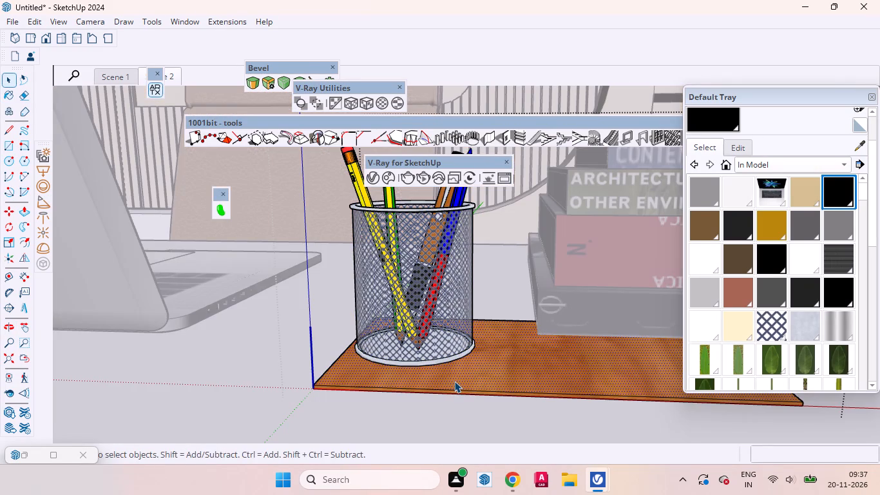
{"action": "left_click", "coordinate": [417, 297]}
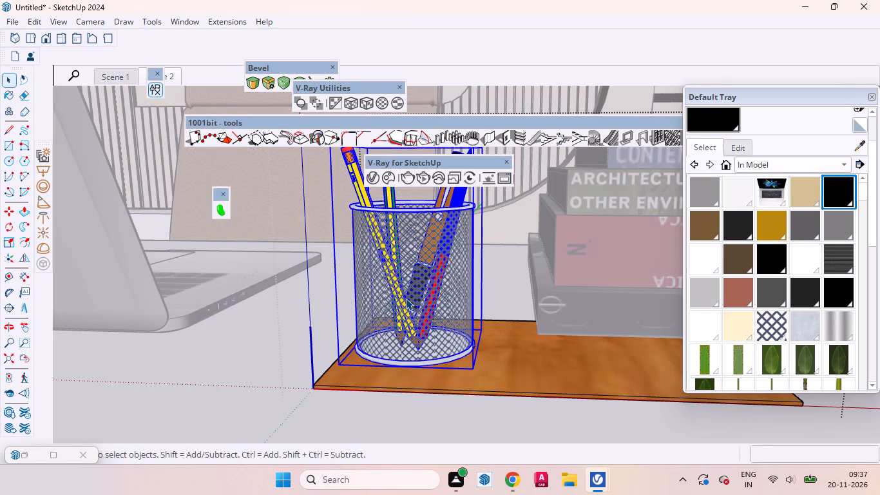
{"action": "double_click", "coordinate": [406, 298]}
{"action": "left_click", "coordinate": [407, 282]}
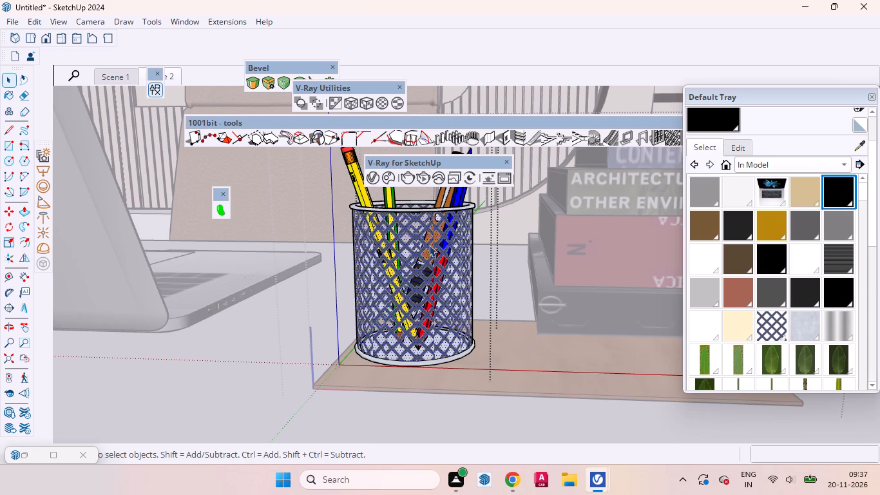
{"action": "middle_click_drag", "start_coordinate": [430, 246], "coordinate": [443, 393]}
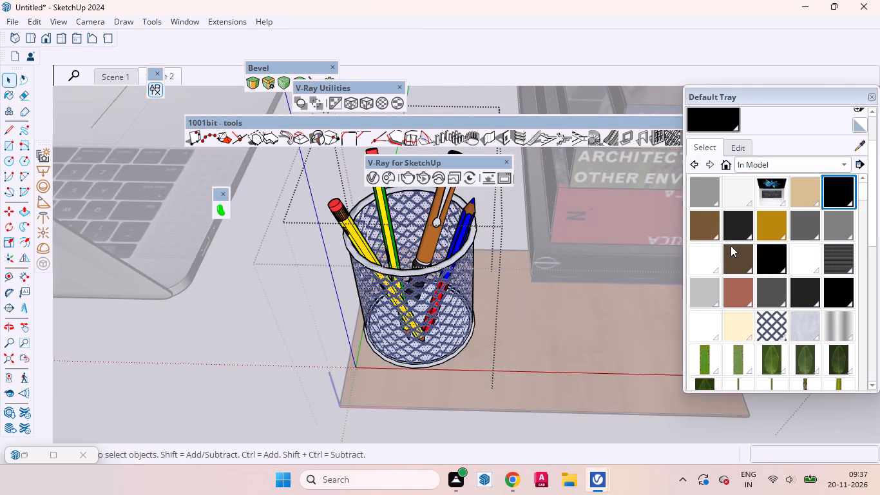
{"action": "left_click", "coordinate": [772, 253]}
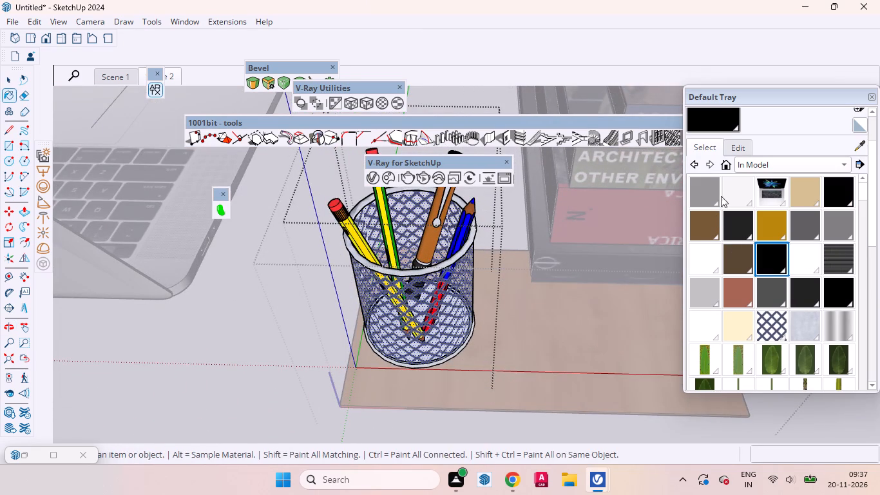
{"action": "left_click", "coordinate": [727, 112]}
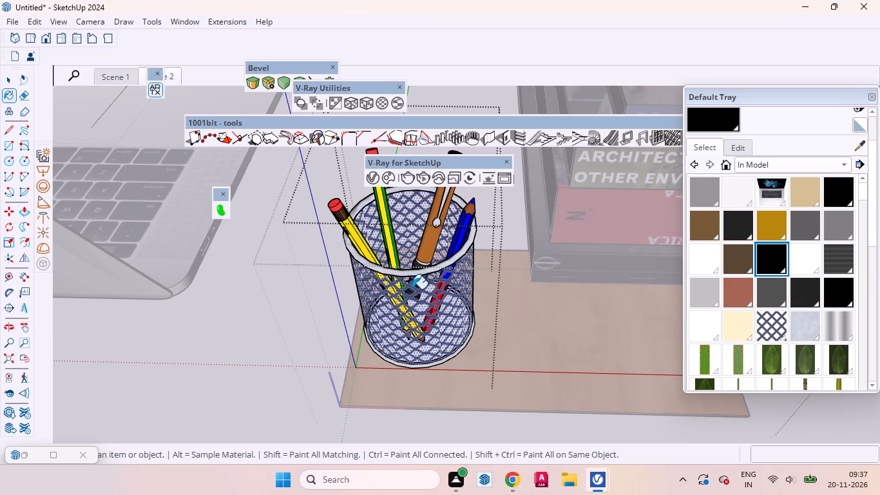
{"action": "left_click", "coordinate": [412, 289]}
Paint the pen cup's top rim and bottom ring with the same black material.
{"action": "scroll", "coordinate": [425, 275], "scroll_direction": "up", "scroll_amount": 12}
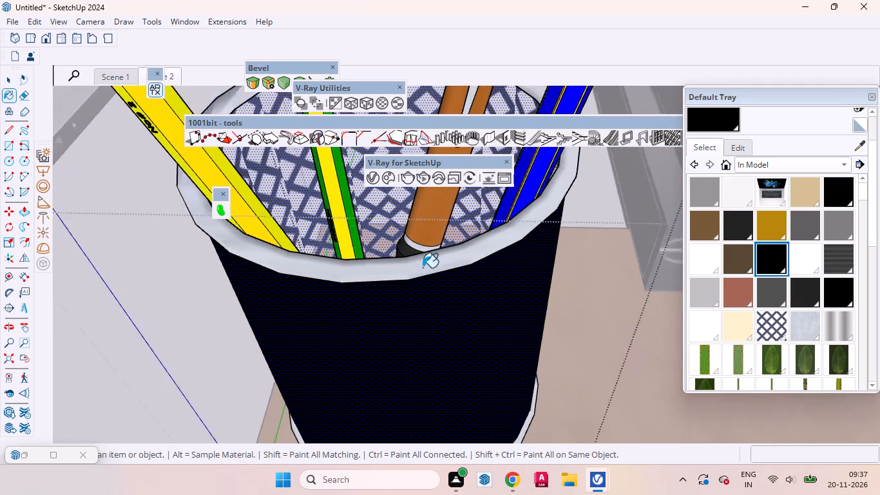
{"action": "scroll", "coordinate": [423, 267], "scroll_direction": "up", "scroll_amount": 1}
{"action": "left_click", "coordinate": [423, 266]}
{"action": "middle_click_drag", "start_coordinate": [434, 289], "coordinate": [380, 190]}
{"action": "scroll", "coordinate": [468, 241], "scroll_direction": "down", "scroll_amount": 1}
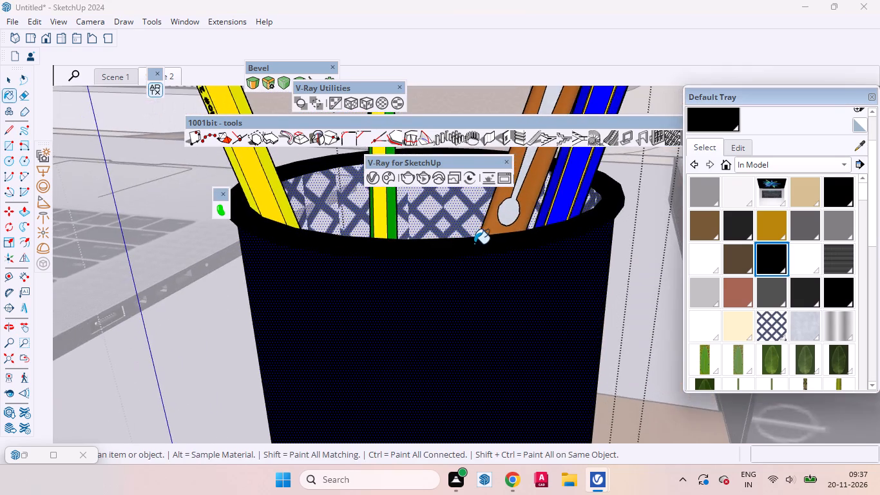
{"action": "scroll", "coordinate": [474, 244], "scroll_direction": "down", "scroll_amount": 6}
{"action": "scroll", "coordinate": [497, 251], "scroll_direction": "up", "scroll_amount": 1}
{"action": "scroll", "coordinate": [497, 251], "scroll_direction": "down", "scroll_amount": 5}
{"action": "scroll", "coordinate": [520, 429], "scroll_direction": "up", "scroll_amount": 3}
{"action": "scroll", "coordinate": [501, 312], "scroll_direction": "down", "scroll_amount": 4}
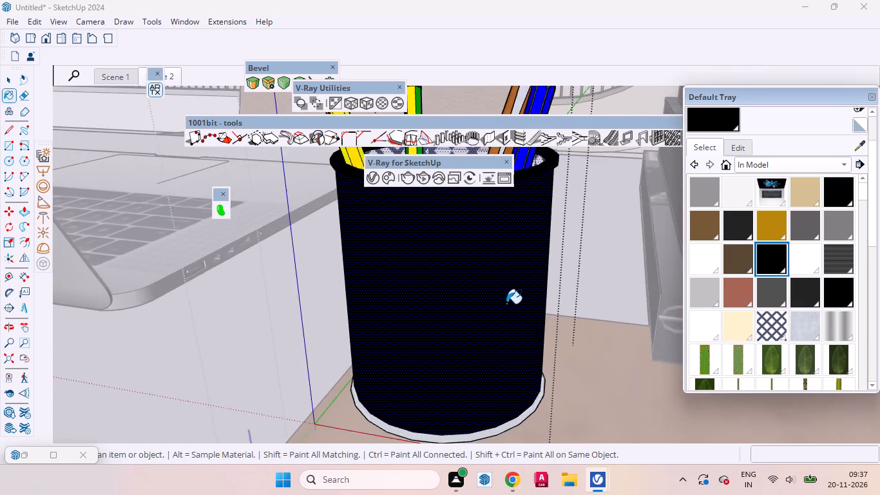
{"action": "scroll", "coordinate": [496, 425], "scroll_direction": "up", "scroll_amount": 9}
{"action": "left_click", "coordinate": [488, 391]}
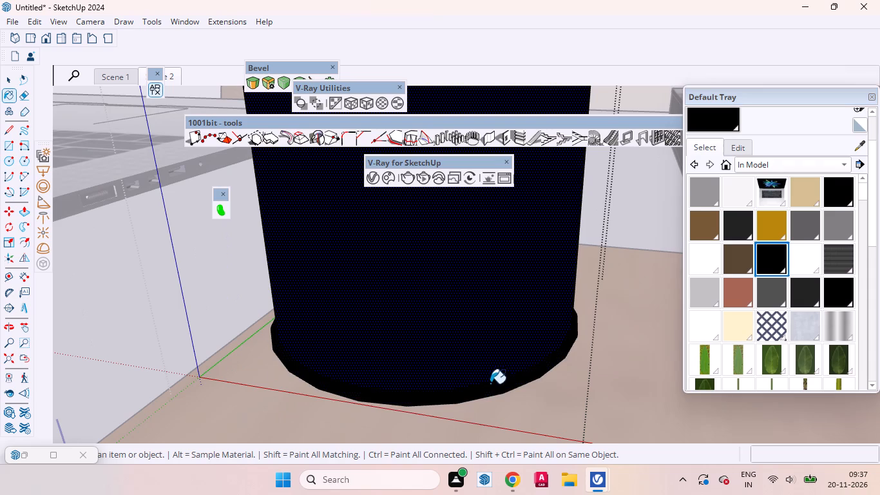
{"action": "left_click", "coordinate": [7, 79]}
Paint the inner mesh surface of the pen cup with the same black material.
{"action": "scroll", "coordinate": [350, 337], "scroll_direction": "down", "scroll_amount": 2}
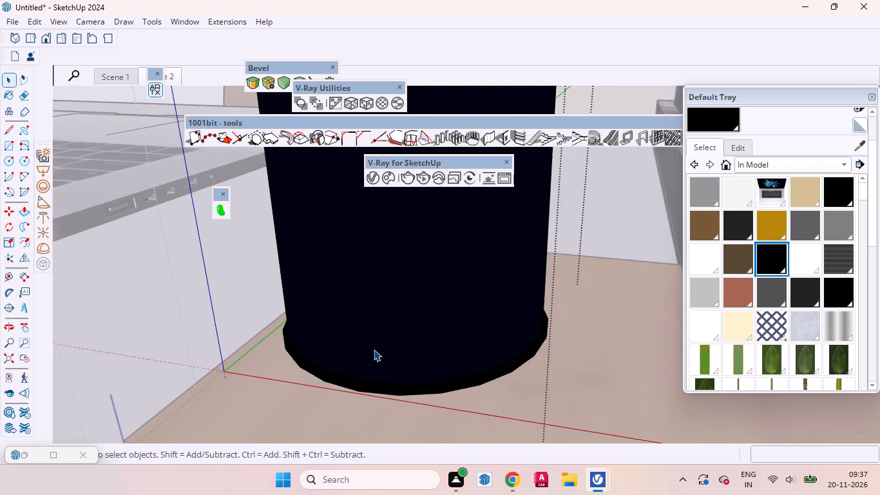
{"action": "scroll", "coordinate": [374, 349], "scroll_direction": "down", "scroll_amount": 2}
{"action": "scroll", "coordinate": [364, 349], "scroll_direction": "up", "scroll_amount": 1}
{"action": "scroll", "coordinate": [364, 349], "scroll_direction": "down", "scroll_amount": 14}
{"action": "scroll", "coordinate": [379, 270], "scroll_direction": "up", "scroll_amount": 2}
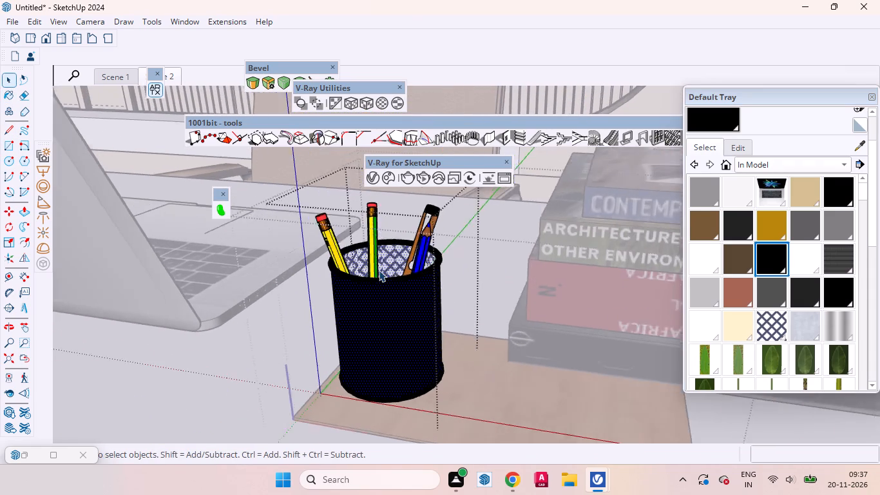
{"action": "scroll", "coordinate": [379, 270], "scroll_direction": "up", "scroll_amount": 14}
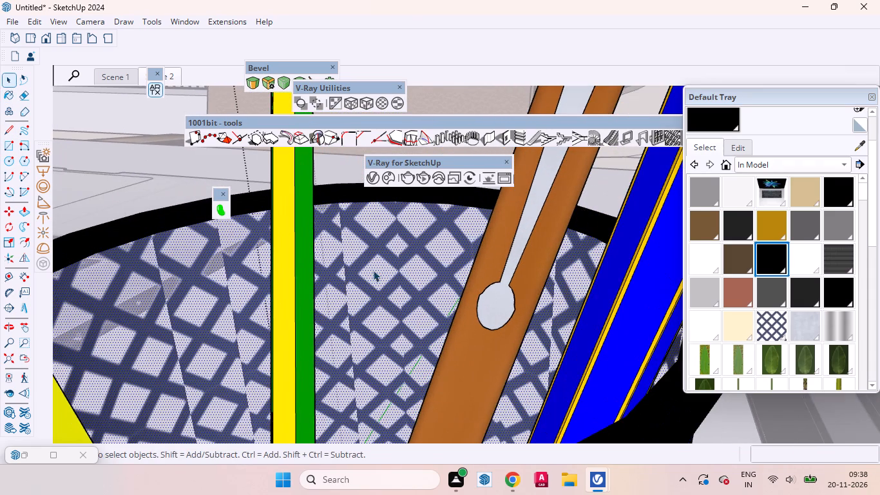
{"action": "left_click", "coordinate": [710, 124]}
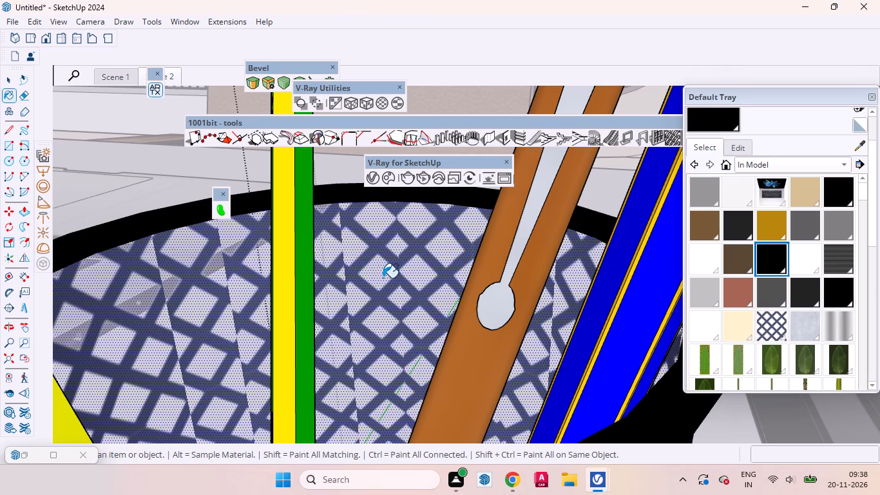
{"action": "left_click", "coordinate": [383, 278]}
{"action": "scroll", "coordinate": [365, 308], "scroll_direction": "down", "scroll_amount": 8}
{"action": "middle_click_drag", "start_coordinate": [327, 324], "coordinate": [593, 346]}
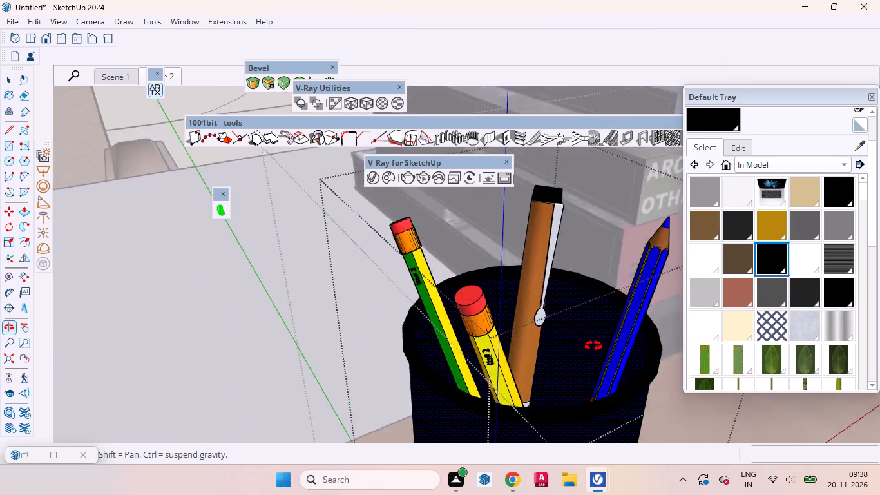
{"action": "middle_click_drag", "start_coordinate": [593, 346], "coordinate": [321, 383]}
{"action": "scroll", "coordinate": [387, 347], "scroll_direction": "down", "scroll_amount": 10}
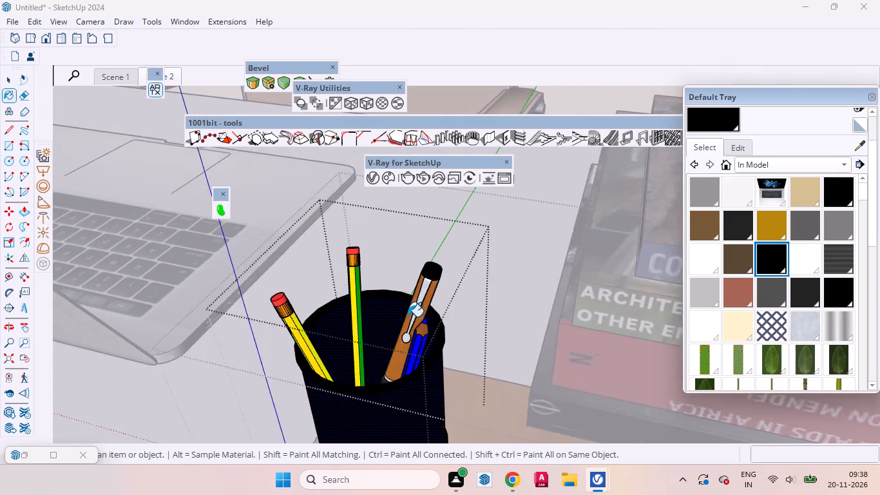
{"action": "scroll", "coordinate": [408, 316], "scroll_direction": "down", "scroll_amount": 19}
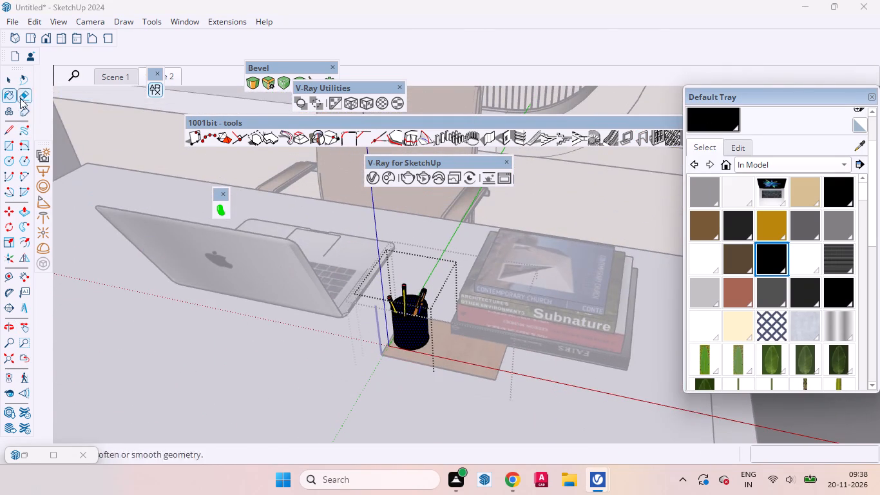
{"action": "left_click", "coordinate": [12, 81]}
{"action": "scroll", "coordinate": [551, 299], "scroll_direction": "down", "scroll_amount": 10}
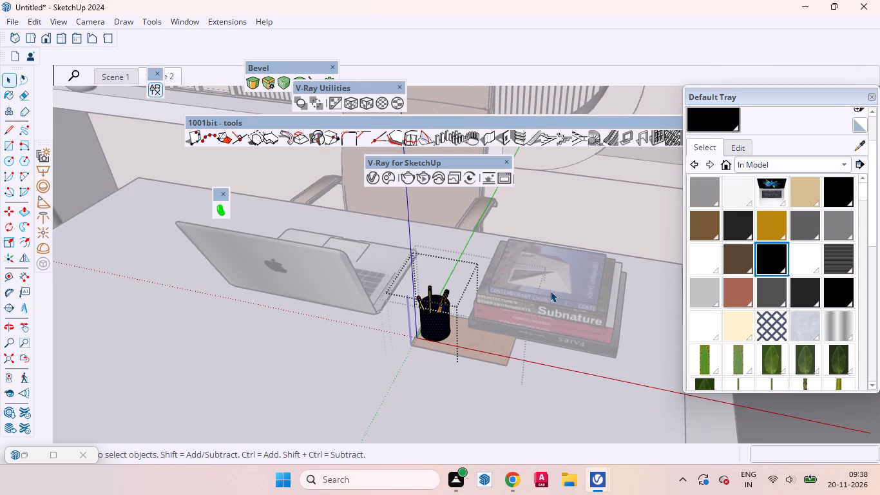
{"action": "scroll", "coordinate": [550, 291], "scroll_direction": "down", "scroll_amount": 13}
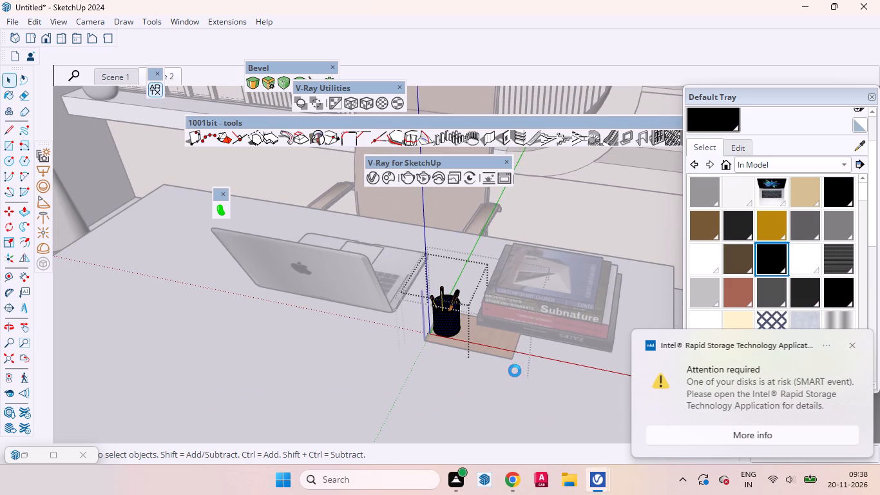
Dismiss the Intel Rapid Storage Technology disk notification.
{"action": "left_click", "coordinate": [853, 344]}
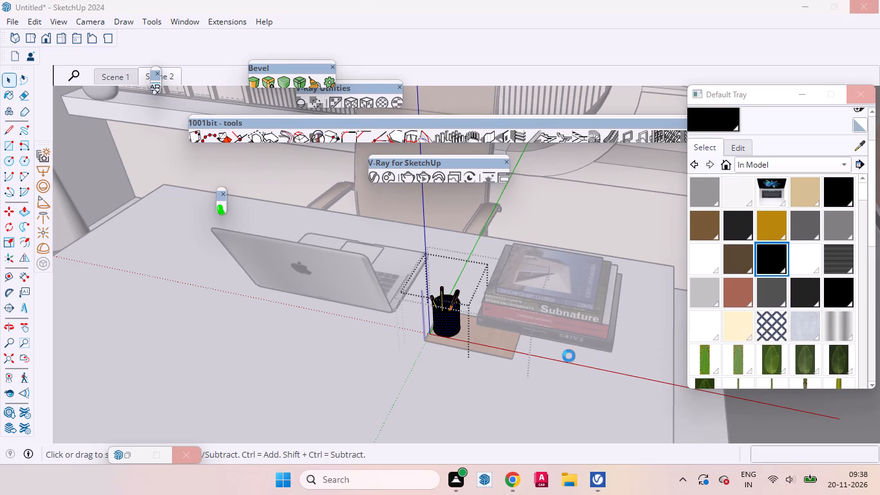
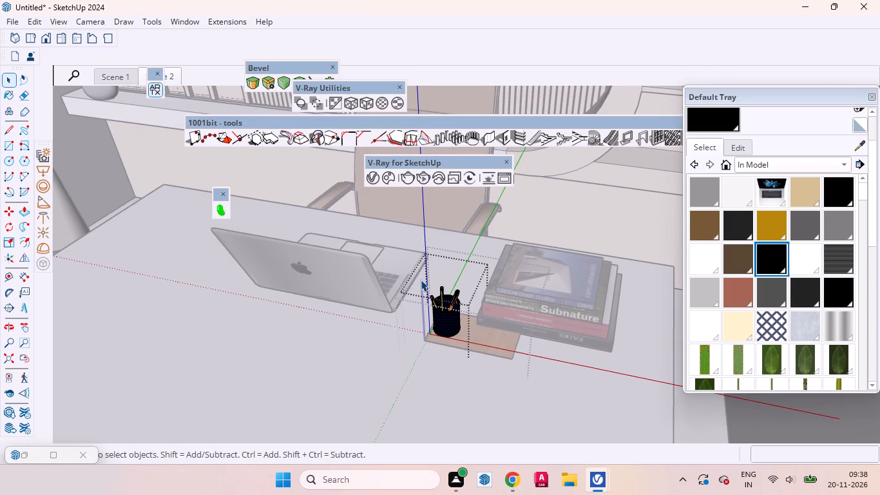
Leave the pen holder's nested groups and return to the whole office model.
{"action": "scroll", "coordinate": [386, 294], "scroll_direction": "down", "scroll_amount": 8}
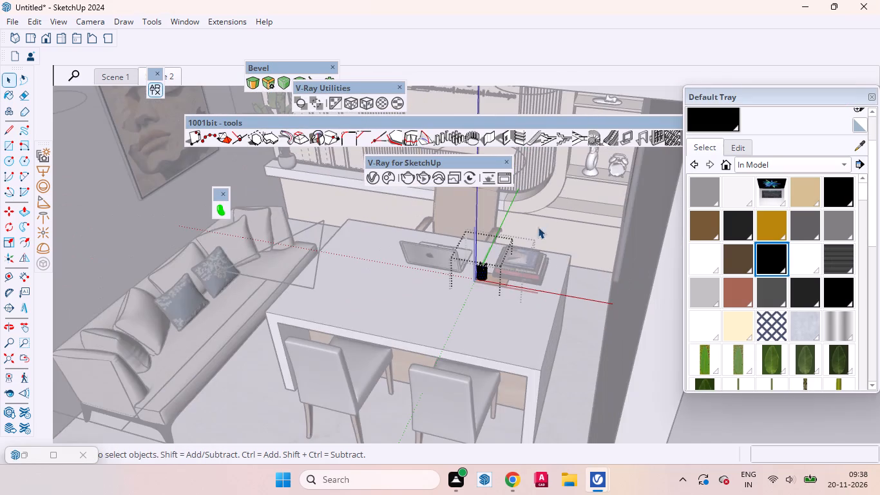
{"action": "middle_click_drag", "start_coordinate": [535, 265], "coordinate": [583, 199]}
{"action": "scroll", "coordinate": [550, 215], "scroll_direction": "down", "scroll_amount": 8}
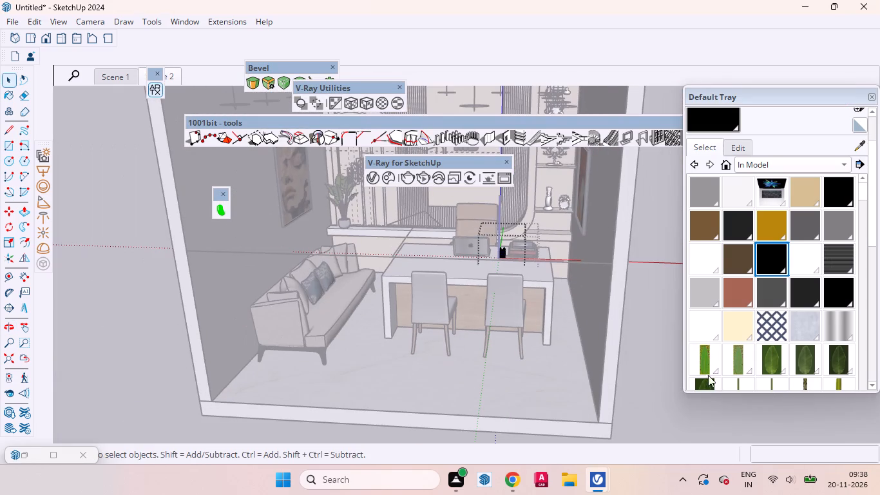
{"action": "left_click", "coordinate": [658, 358]}
{"action": "double_click", "coordinate": [647, 286]}
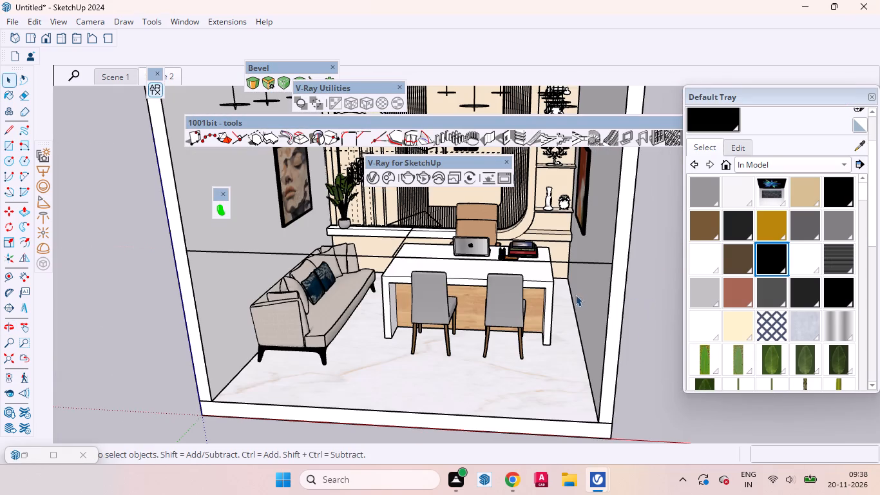
Open the pen holder component, delete the thin wooden base plate under the cup, and leave the component.
{"action": "scroll", "coordinate": [531, 238], "scroll_direction": "up", "scroll_amount": 11}
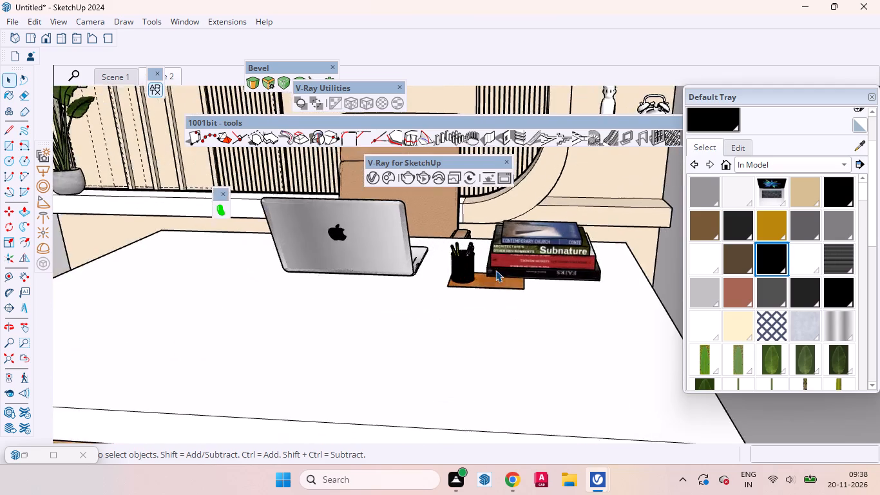
{"action": "scroll", "coordinate": [495, 270], "scroll_direction": "up", "scroll_amount": 16}
{"action": "left_click", "coordinate": [468, 298]}
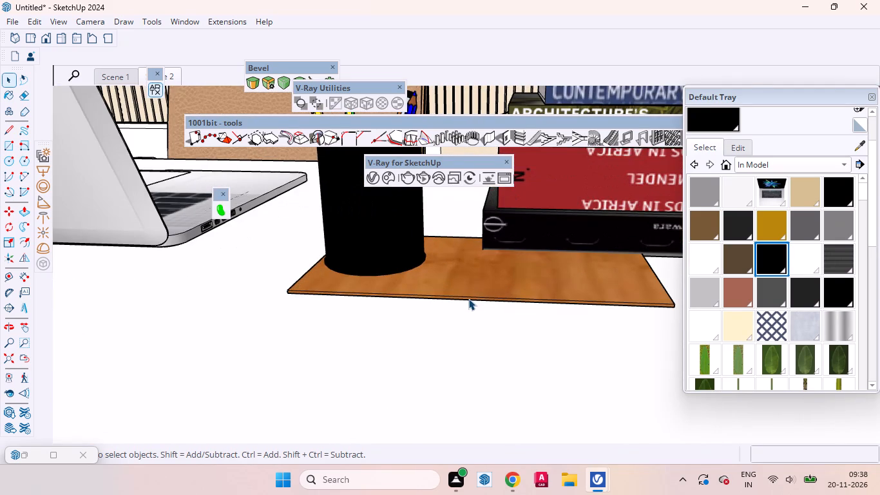
{"action": "double_click", "coordinate": [468, 298]}
{"action": "left_click", "coordinate": [468, 298]}
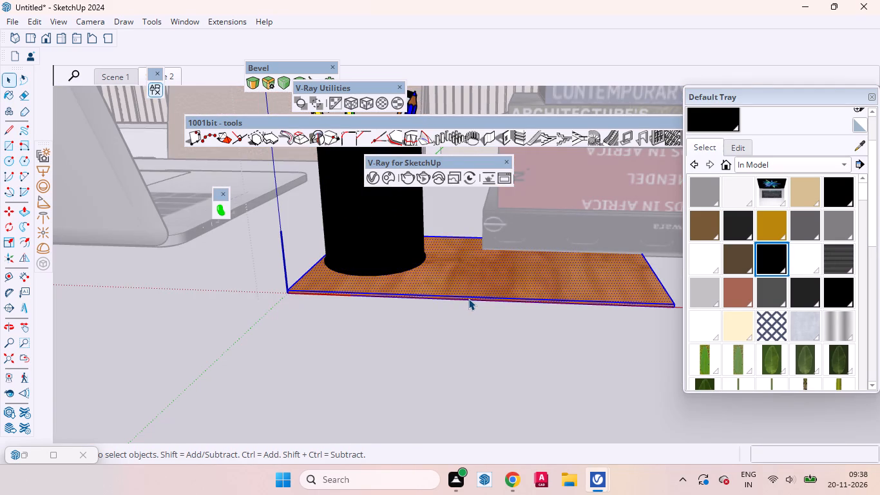
{"action": "key", "text": "Delete"}
{"action": "scroll", "coordinate": [433, 275], "scroll_direction": "down", "scroll_amount": 5}
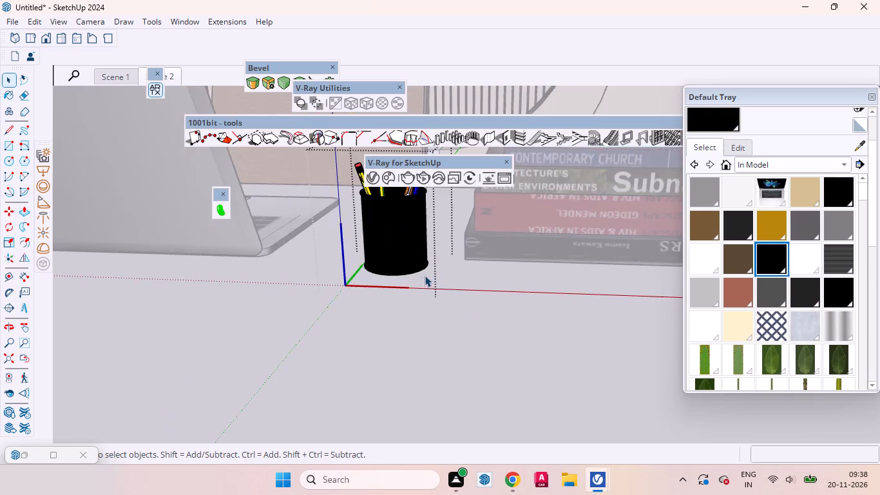
{"action": "scroll", "coordinate": [425, 275], "scroll_direction": "down", "scroll_amount": 10}
{"action": "scroll", "coordinate": [455, 341], "scroll_direction": "down", "scroll_amount": 12}
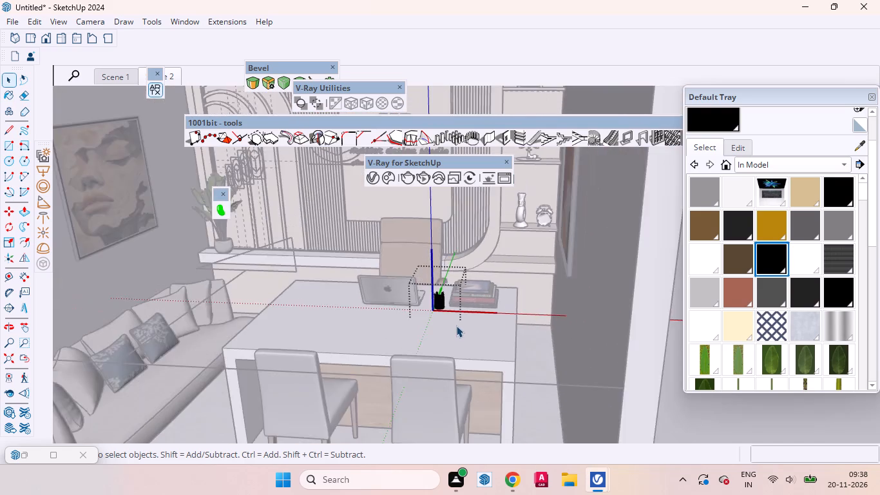
{"action": "scroll", "coordinate": [456, 325], "scroll_direction": "down", "scroll_amount": 8}
{"action": "left_click", "coordinate": [580, 362]}
Move the pen holder down about 1/8" toward the desk surface.
{"action": "scroll", "coordinate": [433, 323], "scroll_direction": "up", "scroll_amount": 7}
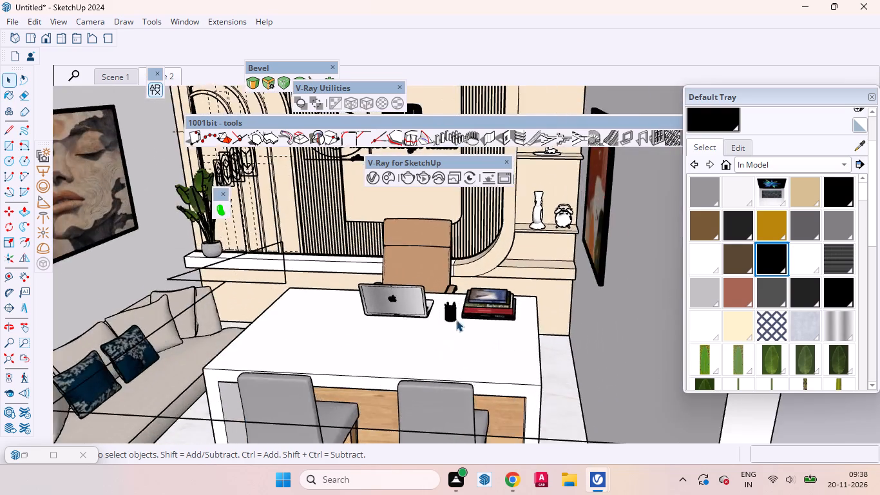
{"action": "scroll", "coordinate": [456, 320], "scroll_direction": "up", "scroll_amount": 7}
{"action": "middle_click_drag", "start_coordinate": [448, 322], "coordinate": [454, 304]}
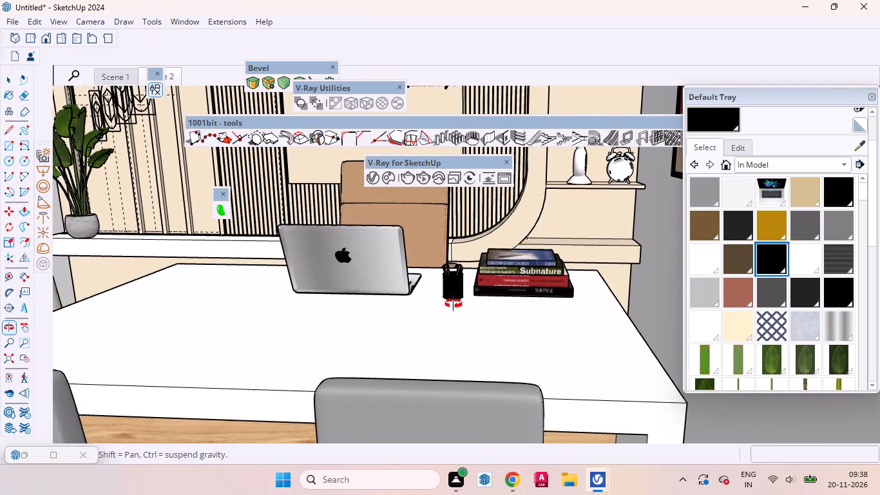
{"action": "middle_click_drag", "start_coordinate": [454, 304], "coordinate": [454, 305]}
{"action": "scroll", "coordinate": [452, 287], "scroll_direction": "up", "scroll_amount": 5}
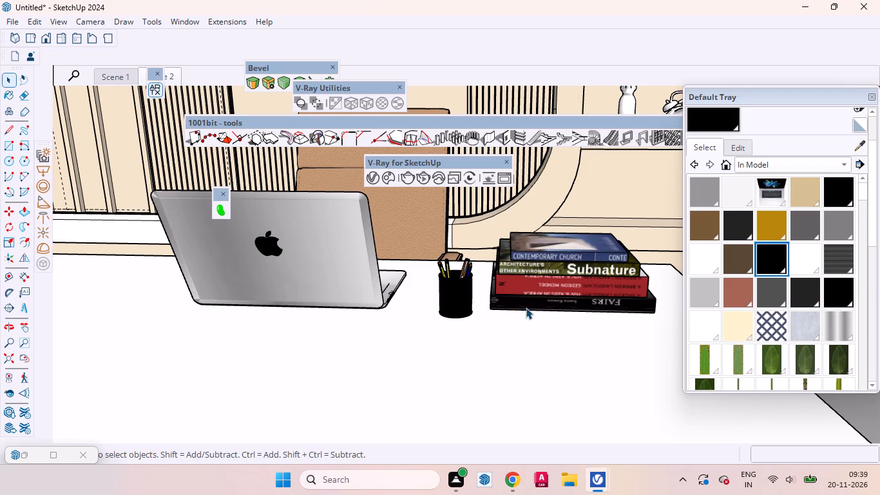
{"action": "left_click", "coordinate": [461, 290]}
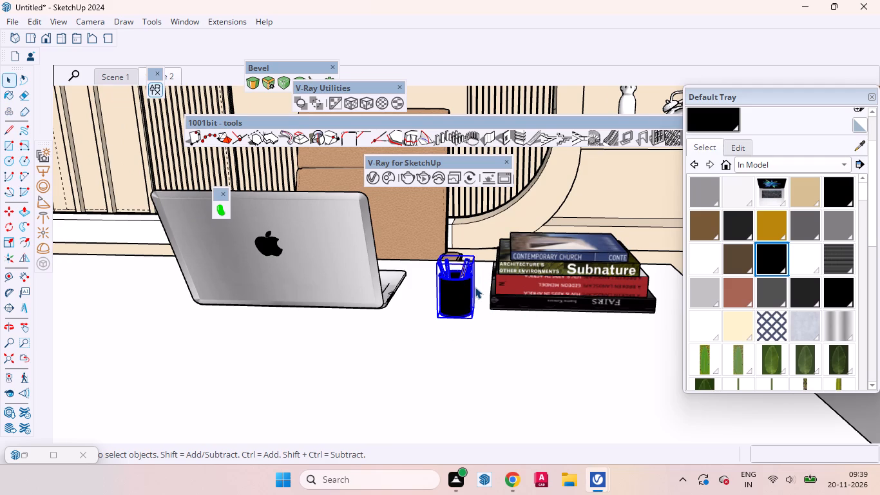
{"action": "scroll", "coordinate": [437, 306], "scroll_direction": "up", "scroll_amount": 4}
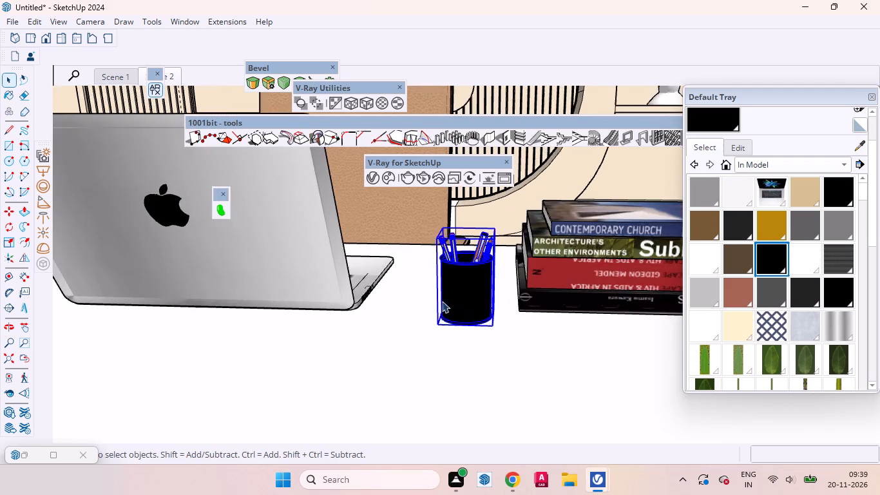
{"action": "scroll", "coordinate": [442, 301], "scroll_direction": "up", "scroll_amount": 4}
{"action": "middle_click_drag", "start_coordinate": [483, 329], "coordinate": [484, 262]}
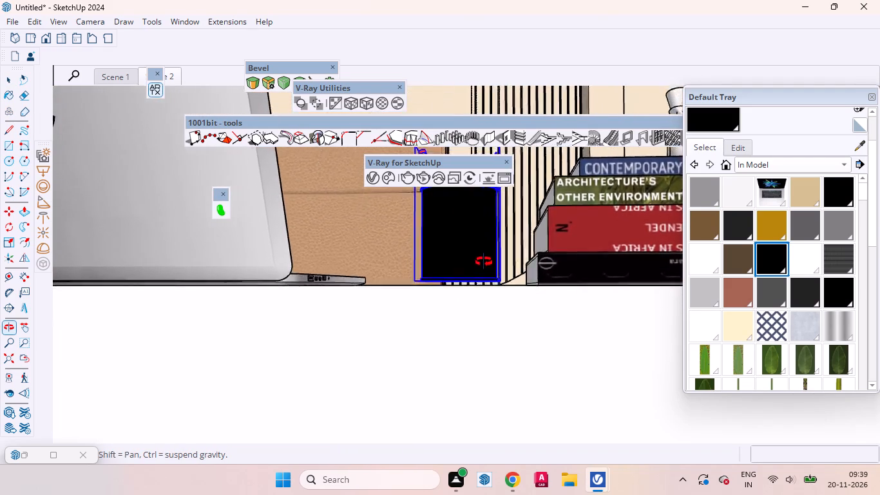
{"action": "middle_click_drag", "start_coordinate": [484, 262], "coordinate": [485, 259]}
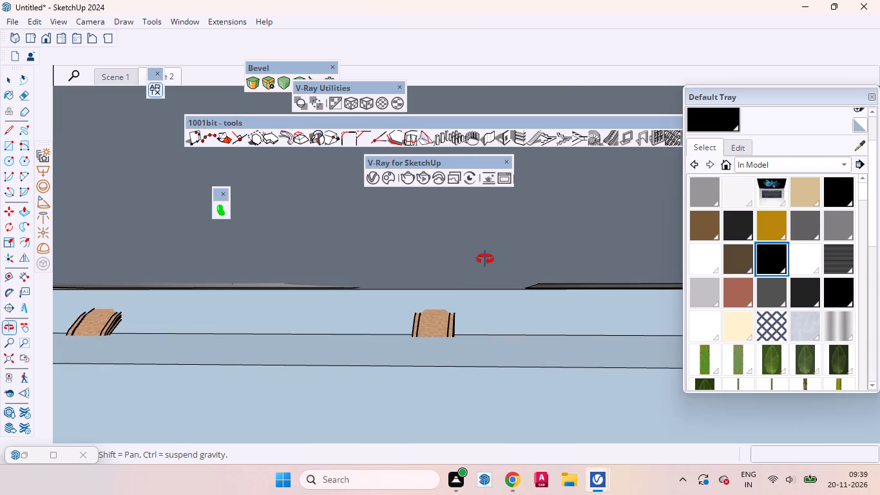
{"action": "middle_click_drag", "start_coordinate": [485, 259], "coordinate": [489, 315]}
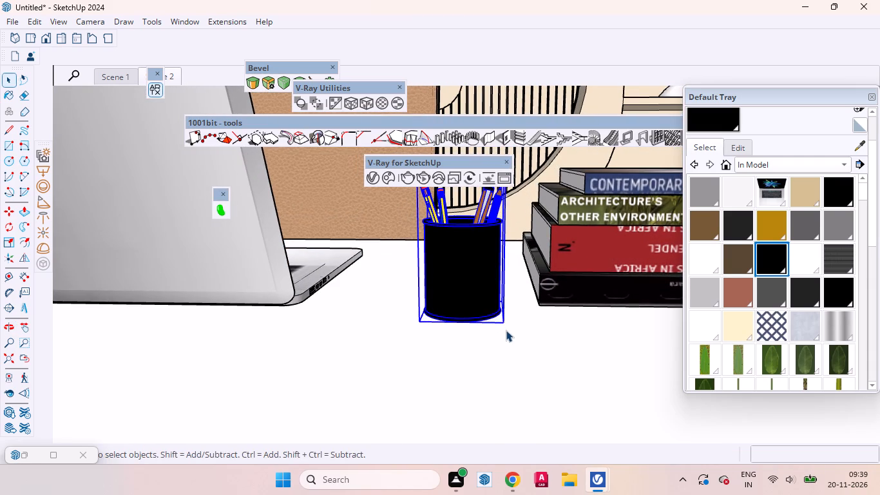
{"action": "key", "text": "m"}
{"action": "scroll", "coordinate": [496, 334], "scroll_direction": "up", "scroll_amount": 8}
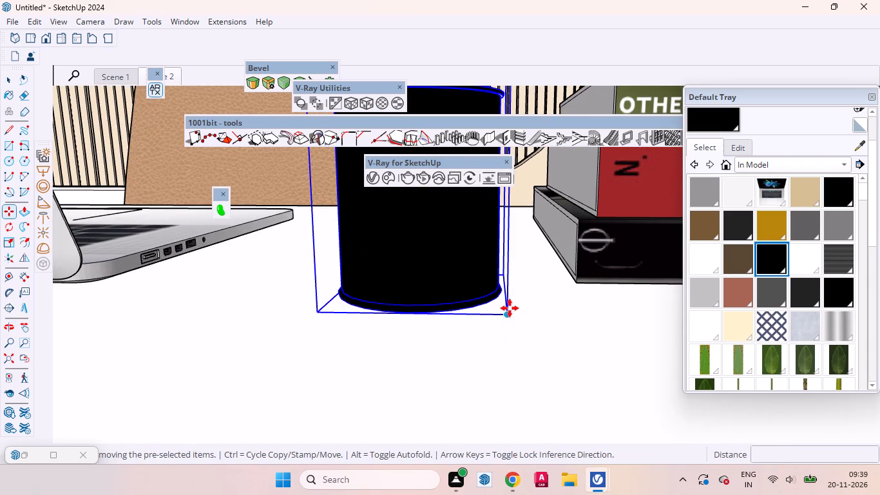
{"action": "left_click", "coordinate": [510, 316]}
{"action": "left_click", "coordinate": [510, 325]}
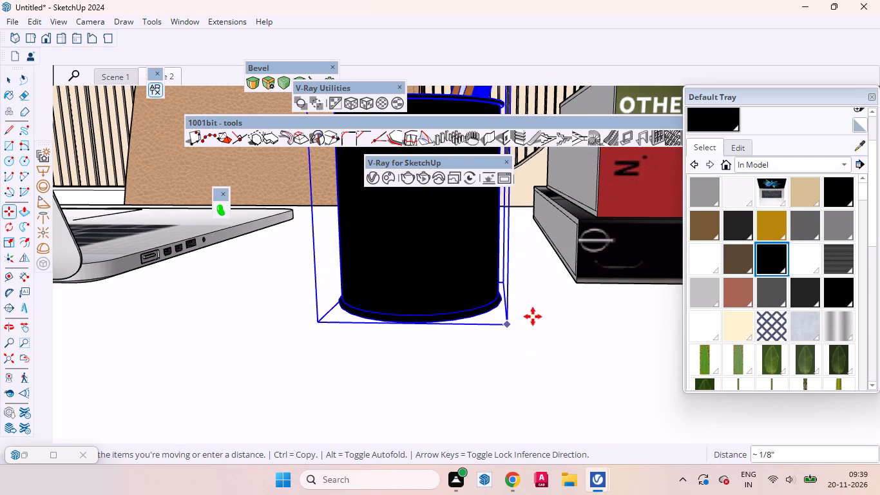
{"action": "key", "text": "space"}
{"action": "middle_click_drag", "start_coordinate": [505, 346], "coordinate": [505, 311]}
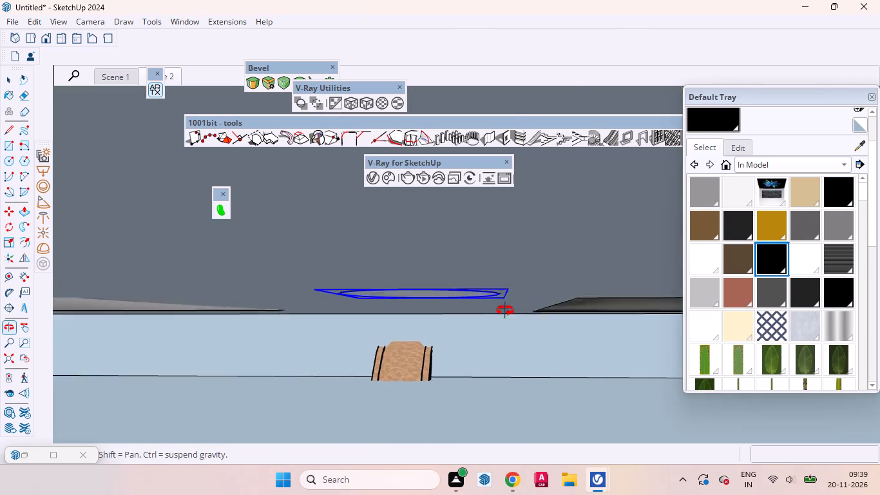
{"action": "middle_click_drag", "start_coordinate": [505, 311], "coordinate": [507, 365]}
Open the laptop's nested groups and paint the lid's outer surface with the white in-model material.
{"action": "scroll", "coordinate": [517, 334], "scroll_direction": "down", "scroll_amount": 20}
{"action": "scroll", "coordinate": [517, 334], "scroll_direction": "down", "scroll_amount": 5}
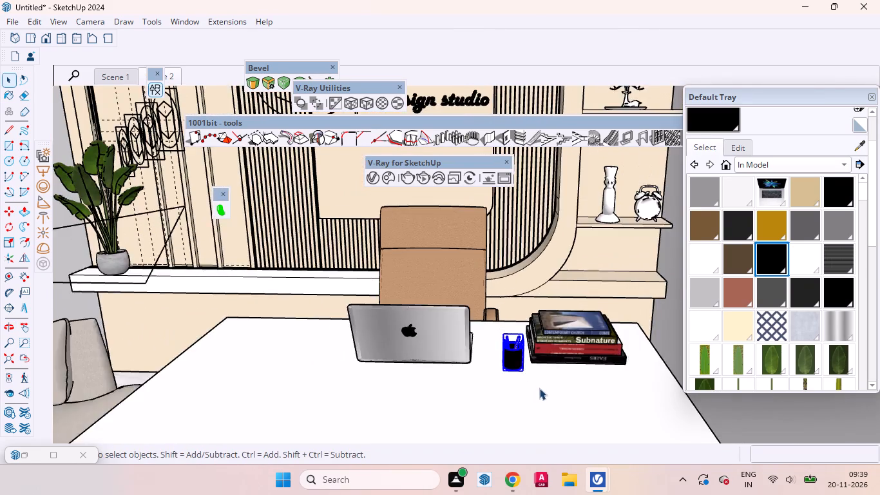
{"action": "scroll", "coordinate": [539, 388], "scroll_direction": "down", "scroll_amount": 5}
{"action": "scroll", "coordinate": [403, 367], "scroll_direction": "up", "scroll_amount": 11}
{"action": "middle_click_drag", "start_coordinate": [513, 388], "coordinate": [498, 399]}
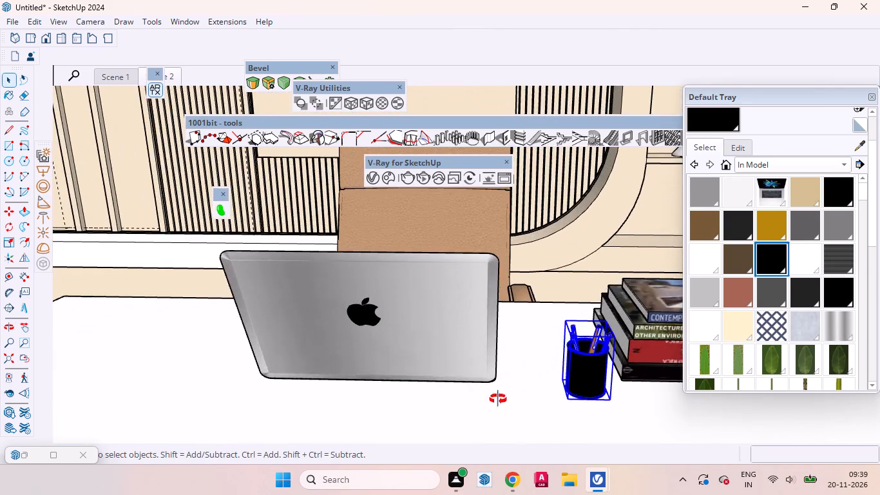
{"action": "middle_click_drag", "start_coordinate": [498, 399], "coordinate": [484, 353]}
{"action": "left_click", "coordinate": [437, 296]}
{"action": "double_click", "coordinate": [424, 297]}
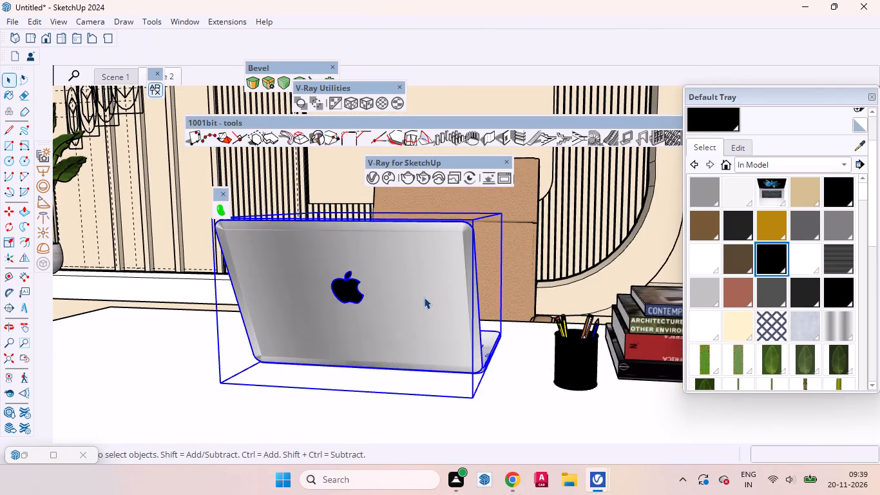
{"action": "left_click", "coordinate": [424, 294]}
{"action": "double_click", "coordinate": [420, 293]}
{"action": "left_click", "coordinate": [420, 289]}
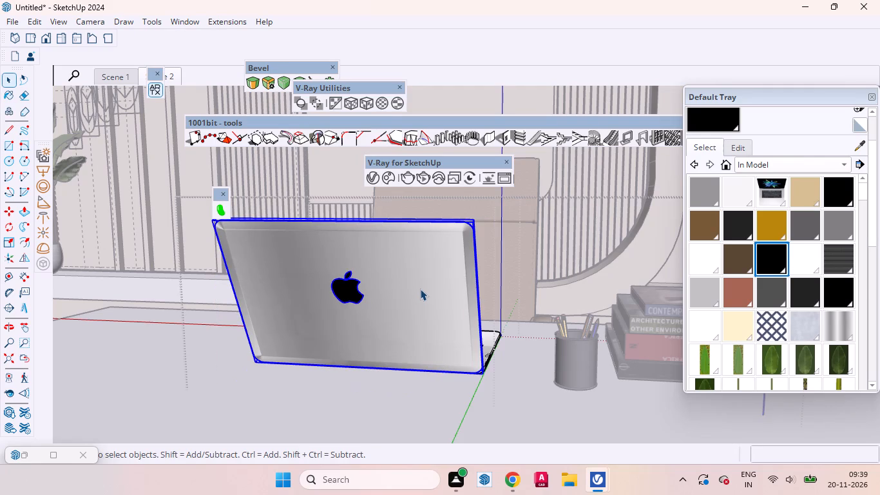
{"action": "triple_click", "coordinate": [420, 287]}
{"action": "triple_click", "coordinate": [420, 280]}
{"action": "left_click", "coordinate": [420, 277]}
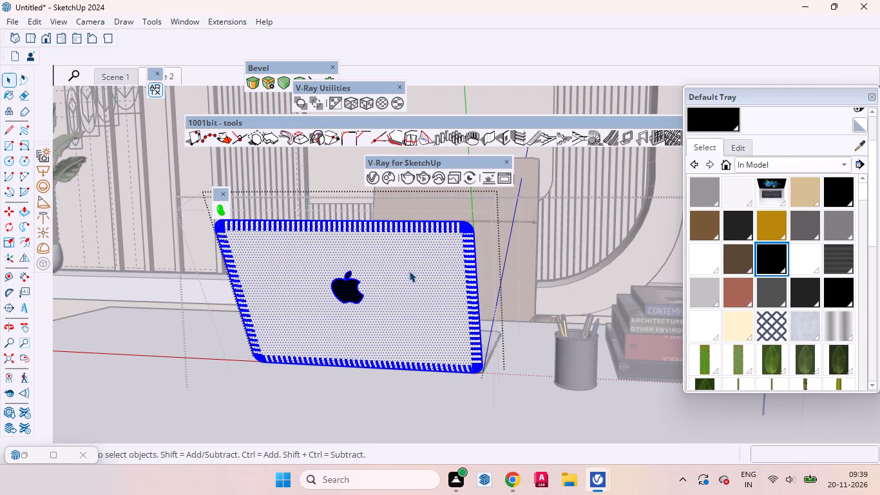
{"action": "left_click", "coordinate": [408, 271]}
{"action": "double_click", "coordinate": [401, 277]}
{"action": "left_click", "coordinate": [401, 277]}
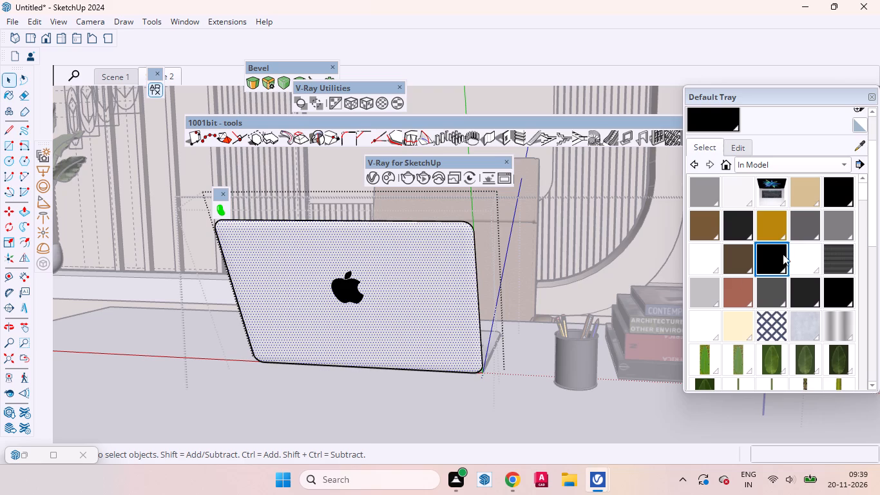
{"action": "left_click", "coordinate": [803, 262]}
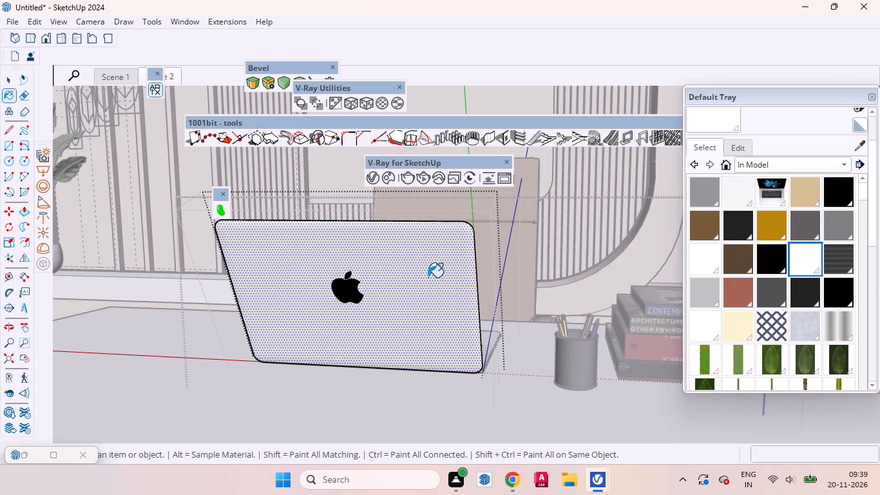
{"action": "left_click", "coordinate": [414, 271]}
{"action": "triple_click", "coordinate": [446, 271]}
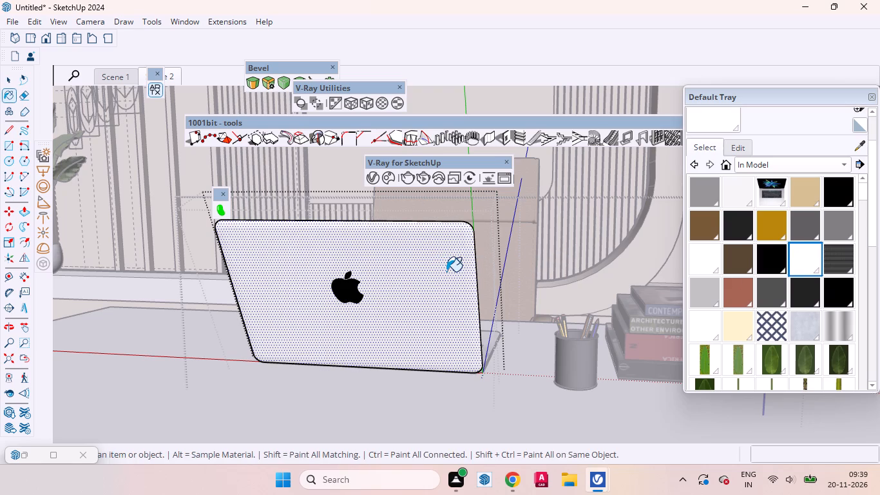
{"action": "key", "text": "space"}
Leave the laptop's nested groups and return to the whole office model.
{"action": "left_click", "coordinate": [452, 385]}
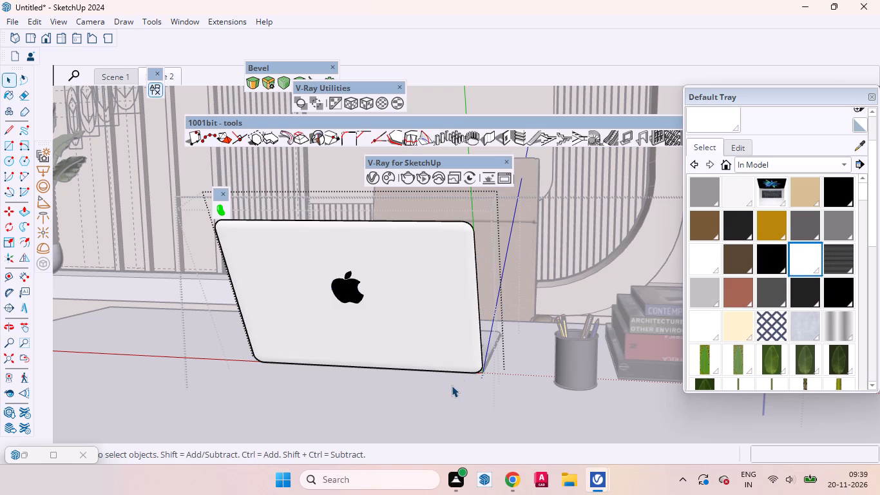
{"action": "scroll", "coordinate": [424, 388], "scroll_direction": "down", "scroll_amount": 3}
{"action": "scroll", "coordinate": [424, 389], "scroll_direction": "up", "scroll_amount": 1}
{"action": "scroll", "coordinate": [424, 389], "scroll_direction": "down", "scroll_amount": 6}
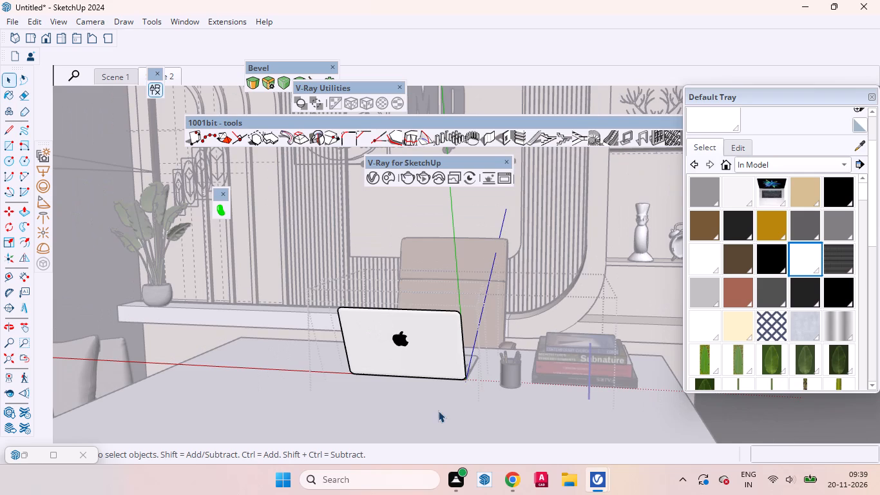
{"action": "left_click", "coordinate": [438, 411]}
{"action": "left_click_drag", "start_coordinate": [404, 403], "coordinate": [410, 401]}
{"action": "scroll", "coordinate": [477, 389], "scroll_direction": "down", "scroll_amount": 6}
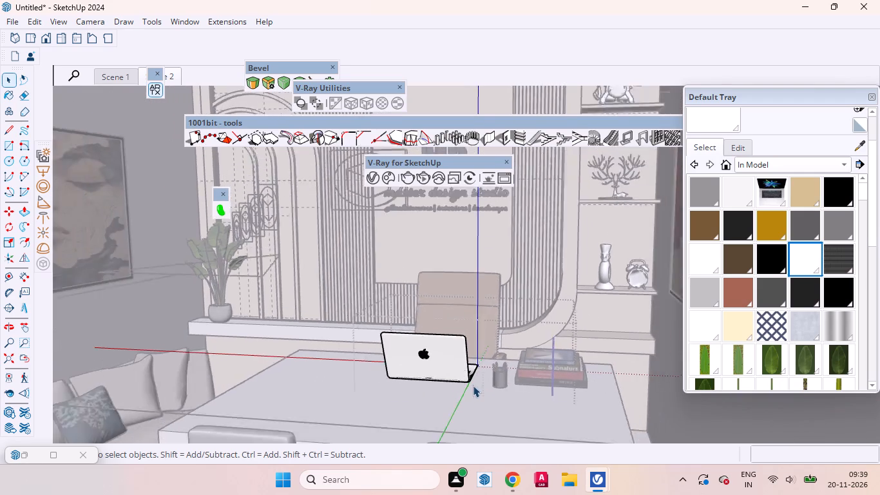
{"action": "scroll", "coordinate": [473, 385], "scroll_direction": "down", "scroll_amount": 11}
{"action": "triple_click", "coordinate": [598, 359]}
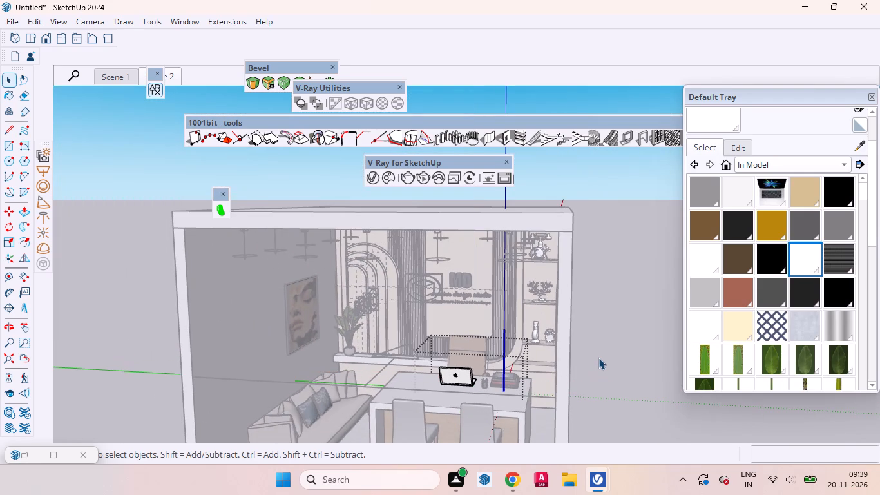
{"action": "left_click", "coordinate": [600, 357]}
{"action": "left_click", "coordinate": [600, 342]}
{"action": "left_click", "coordinate": [607, 331]}
{"action": "left_click", "coordinate": [613, 328]}
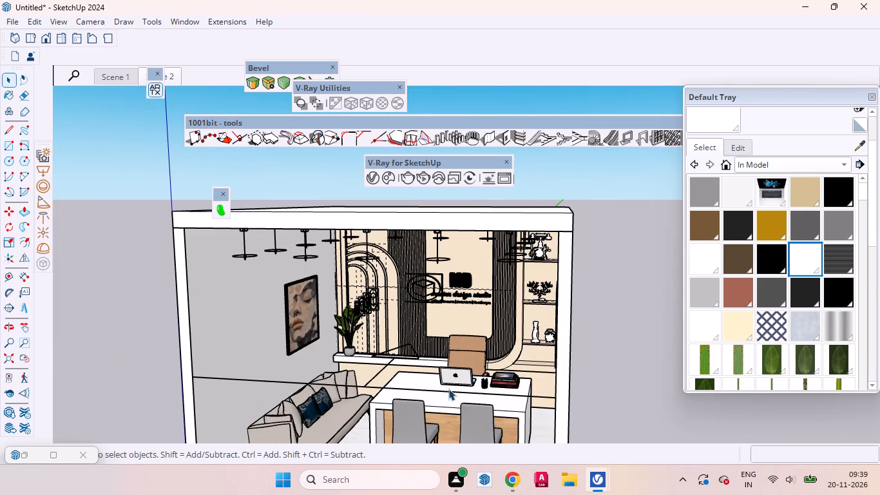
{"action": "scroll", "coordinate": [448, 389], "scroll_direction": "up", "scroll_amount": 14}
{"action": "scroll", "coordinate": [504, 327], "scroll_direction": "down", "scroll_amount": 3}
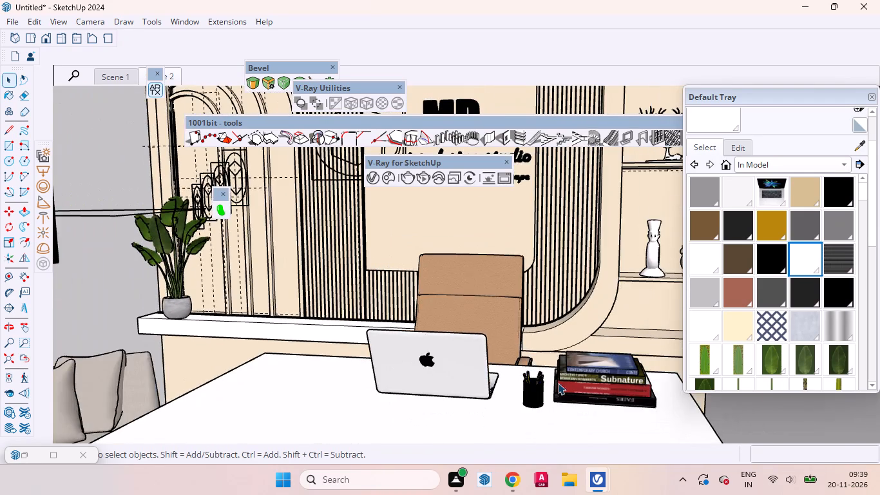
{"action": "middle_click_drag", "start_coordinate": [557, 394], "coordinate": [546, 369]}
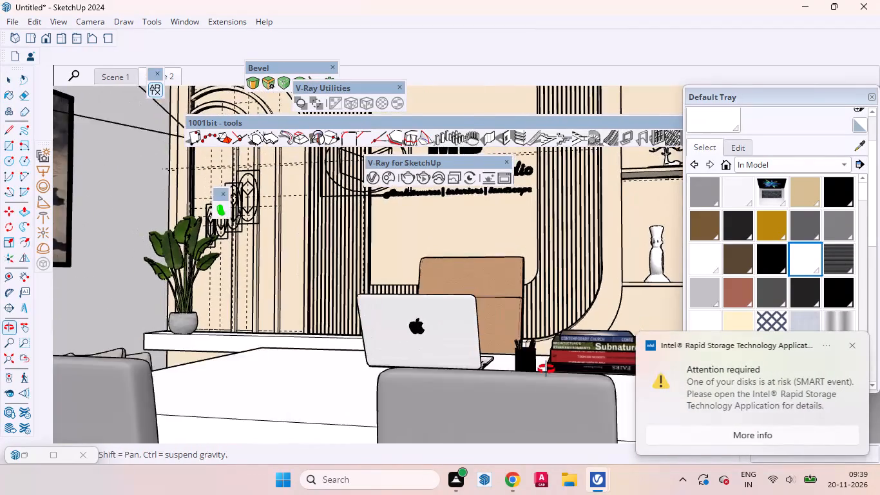
Move the pen holder about 3 11/16" across the desk toward the office chair, between laptop and books, and deselect it.
{"action": "middle_click_drag", "start_coordinate": [546, 369], "coordinate": [546, 384]}
{"action": "scroll", "coordinate": [527, 391], "scroll_direction": "up", "scroll_amount": 6}
{"action": "left_click", "coordinate": [519, 385]}
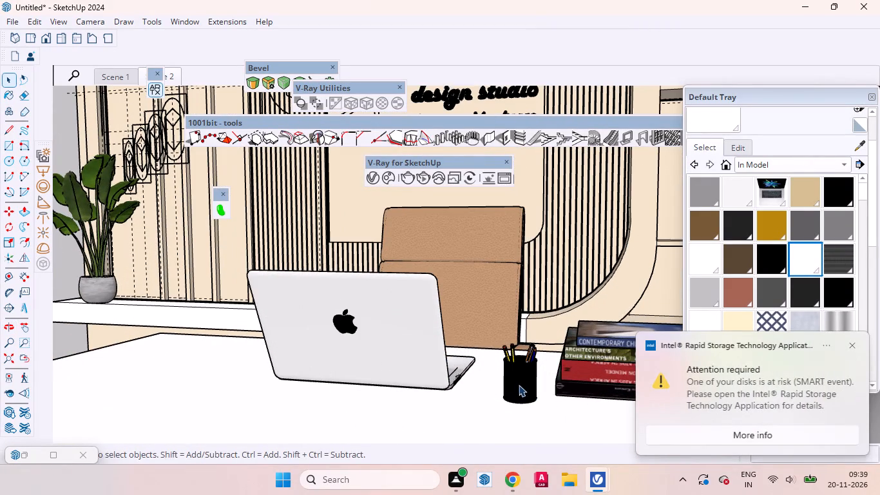
{"action": "key", "text": "m"}
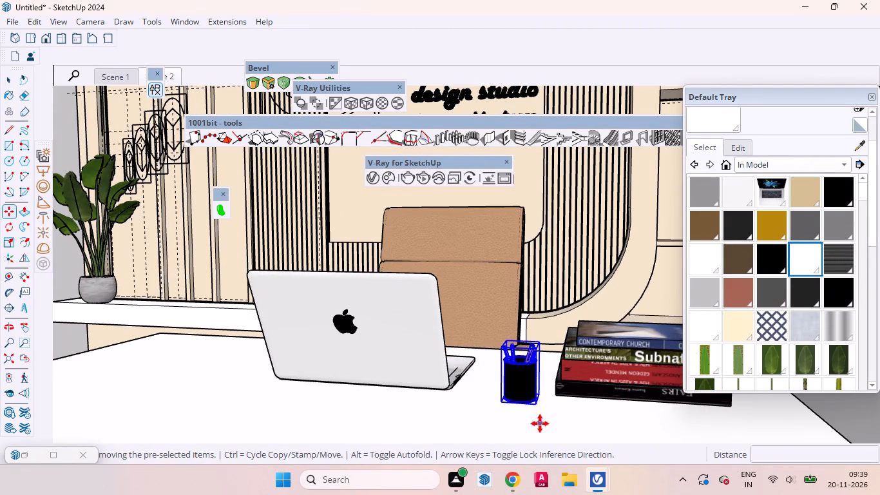
{"action": "left_click", "coordinate": [540, 423]}
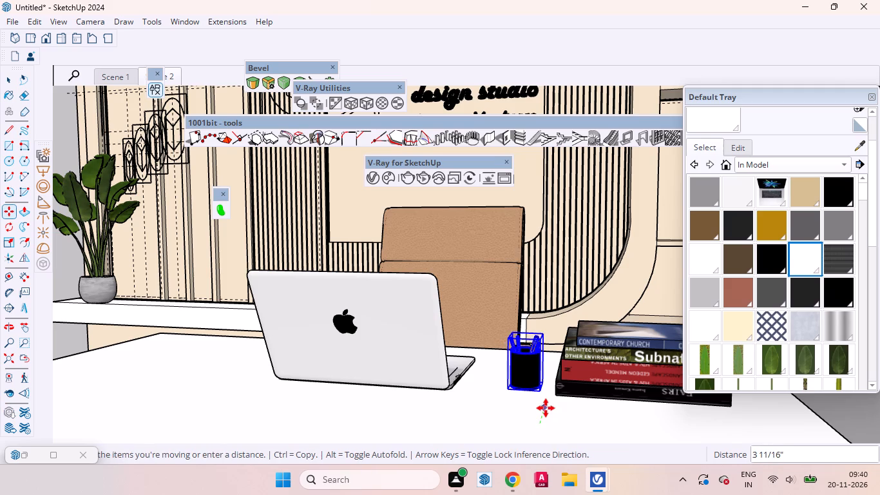
{"action": "left_click", "coordinate": [546, 407]}
{"action": "key", "text": "space"}
{"action": "scroll", "coordinate": [537, 384], "scroll_direction": "down", "scroll_amount": 3}
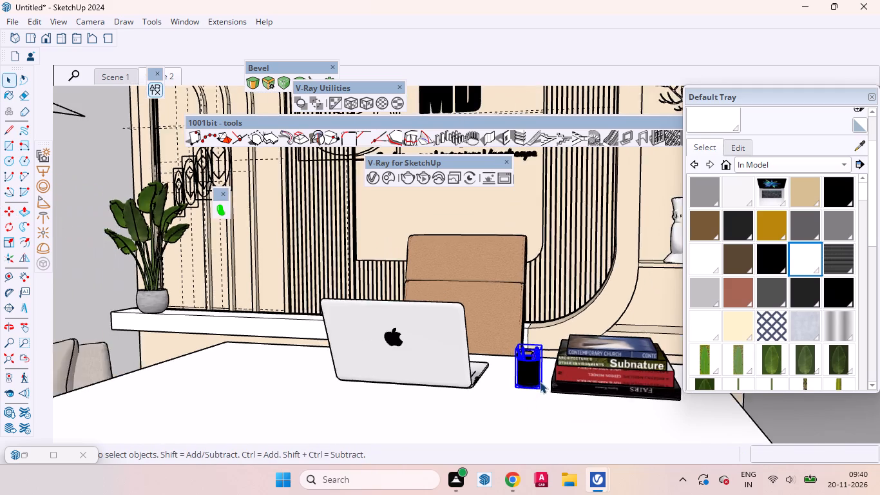
{"action": "scroll", "coordinate": [540, 382], "scroll_direction": "down", "scroll_amount": 20}
{"action": "scroll", "coordinate": [540, 382], "scroll_direction": "down", "scroll_amount": 3}
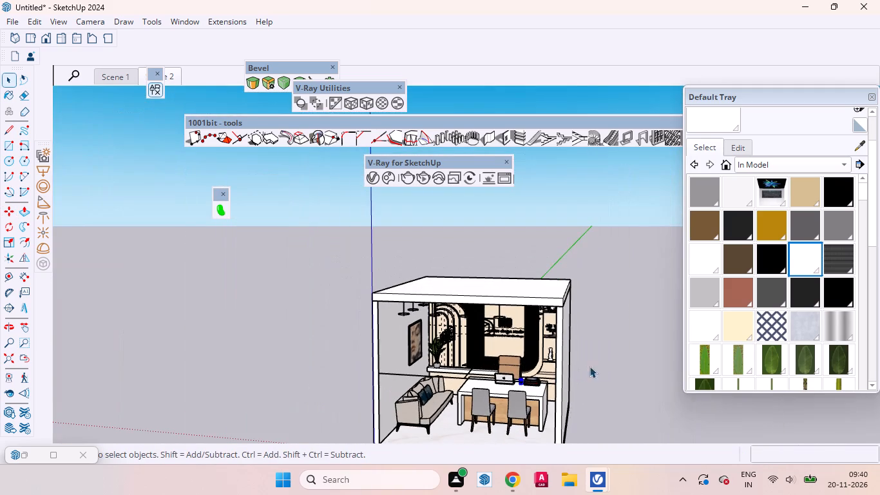
{"action": "triple_click", "coordinate": [607, 359]}
{"action": "left_click", "coordinate": [608, 359]}
{"action": "double_click", "coordinate": [608, 365]}
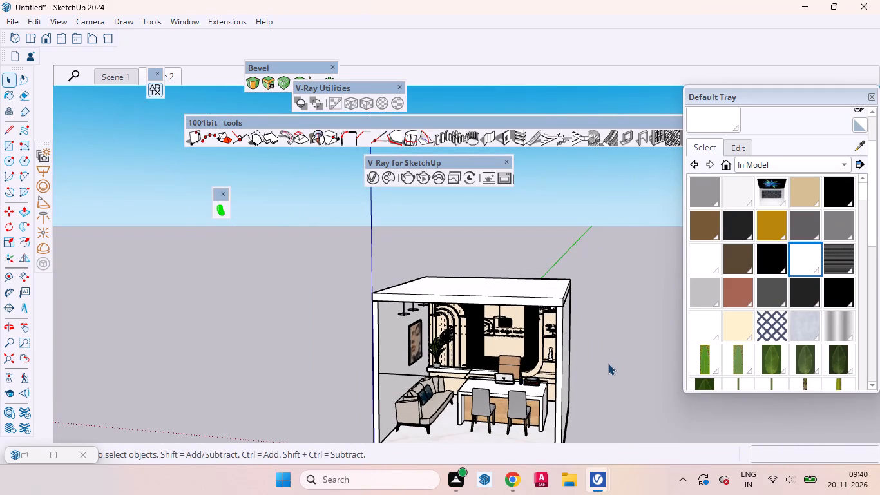
Restore the Scene 2 view and start a V-Ray render of it.
{"action": "left_click", "coordinate": [173, 76]}
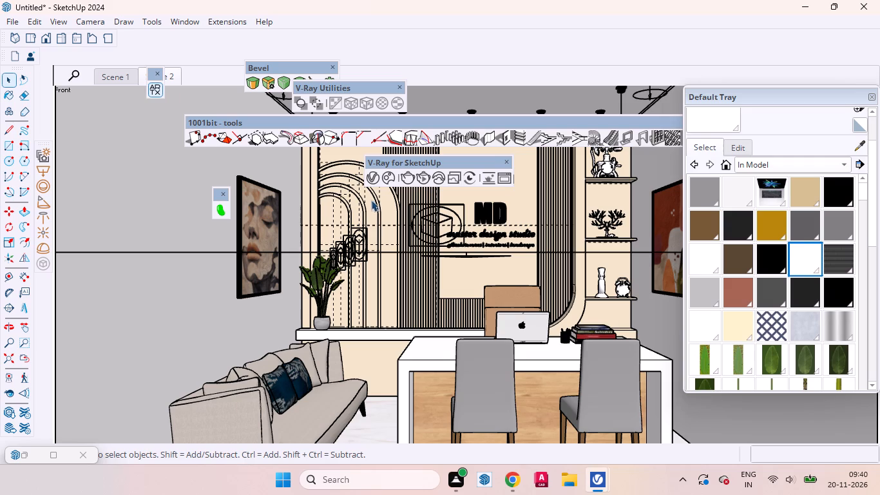
{"action": "left_click", "coordinate": [371, 176]}
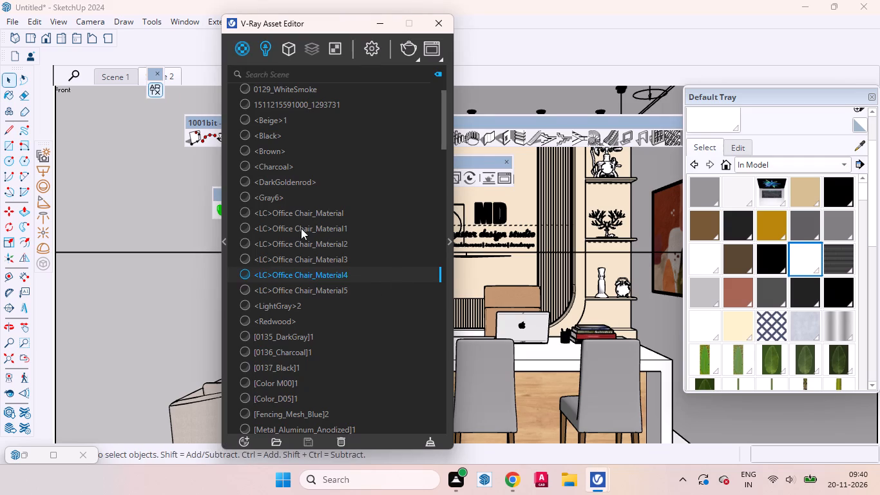
{"action": "left_click", "coordinate": [367, 50]}
{"action": "left_click", "coordinate": [408, 49]}
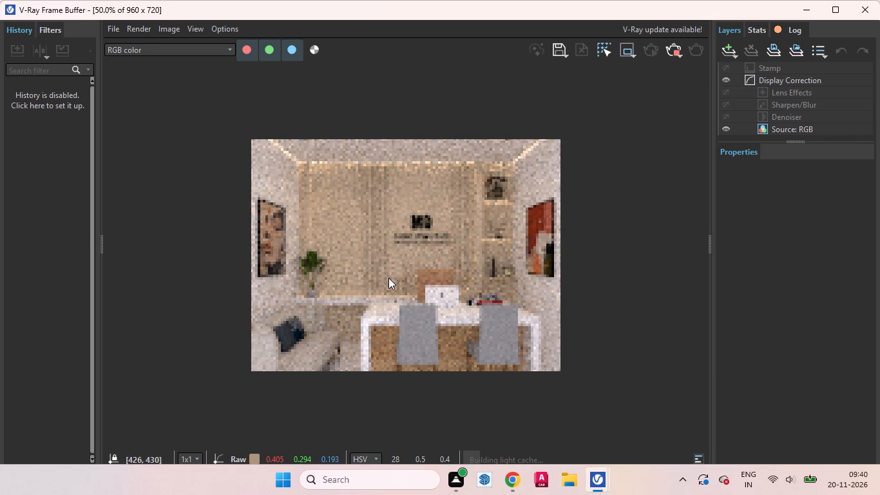
Examine the laptop and desk decor in the progressive render, stop the render and minimize the frame buffer.
{"action": "scroll", "coordinate": [388, 278], "scroll_direction": "up", "scroll_amount": 1}
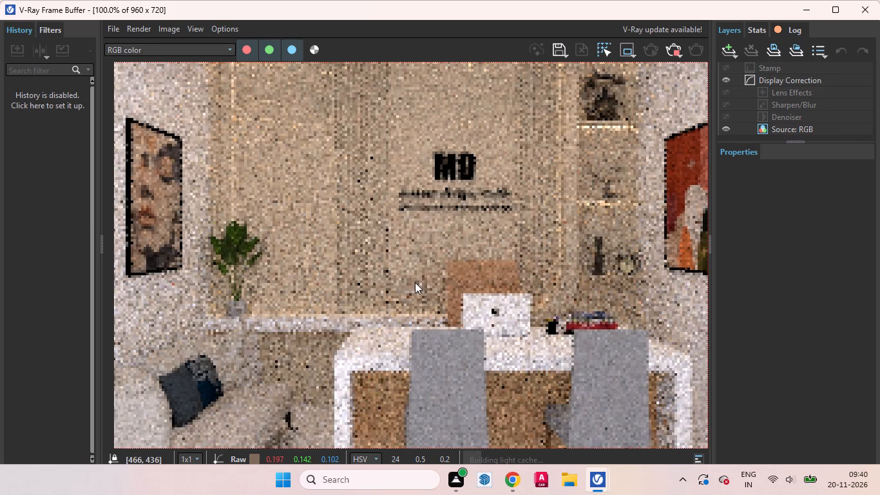
{"action": "scroll", "coordinate": [415, 282], "scroll_direction": "down", "scroll_amount": 1}
{"action": "scroll", "coordinate": [416, 298], "scroll_direction": "up", "scroll_amount": 1}
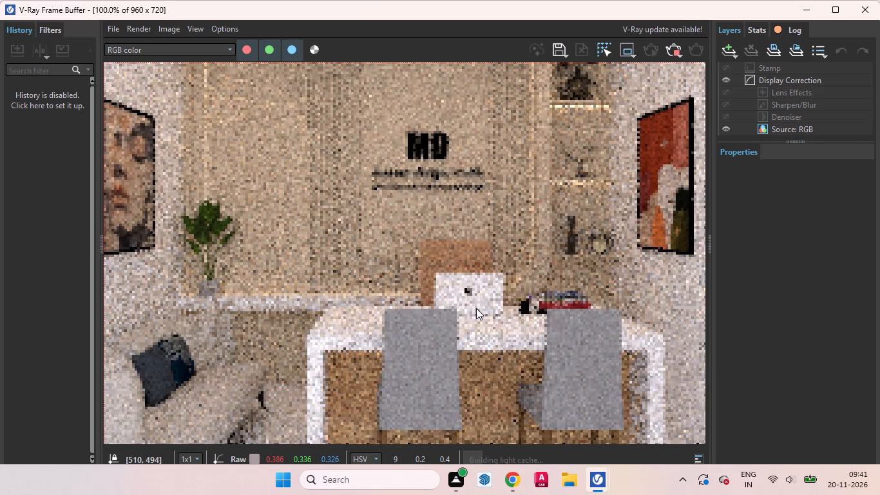
{"action": "scroll", "coordinate": [437, 319], "scroll_direction": "down", "scroll_amount": 1}
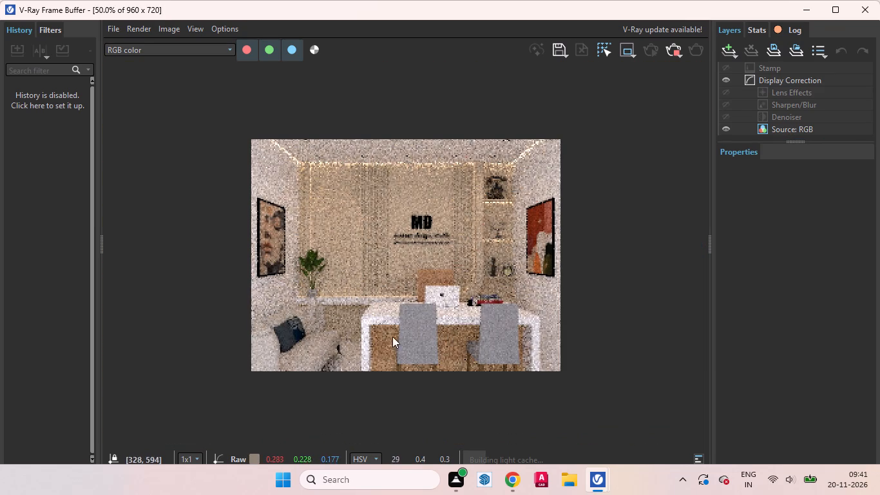
{"action": "left_click", "coordinate": [669, 50]}
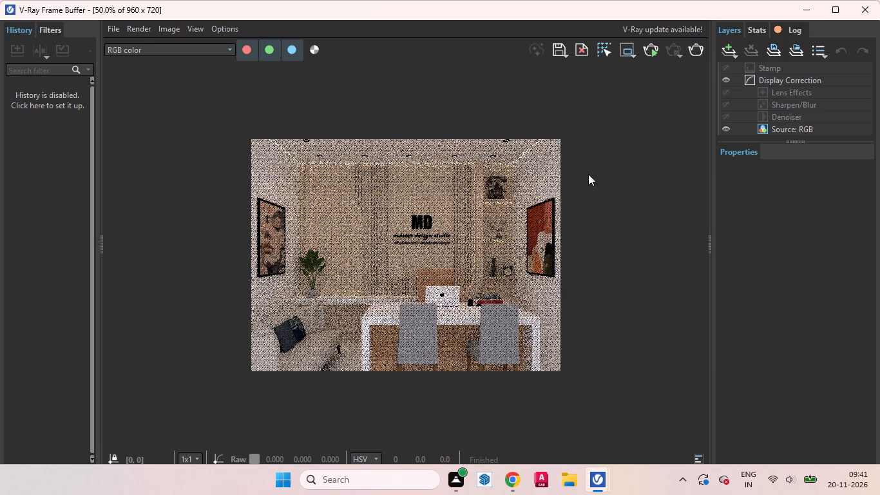
{"action": "left_click", "coordinate": [803, 10]}
Open the laptop's nested groups and paint the lid's outer face with the 0129_WhiteSmoke material.
{"action": "left_click_drag", "start_coordinate": [347, 23], "coordinate": [218, 41]}
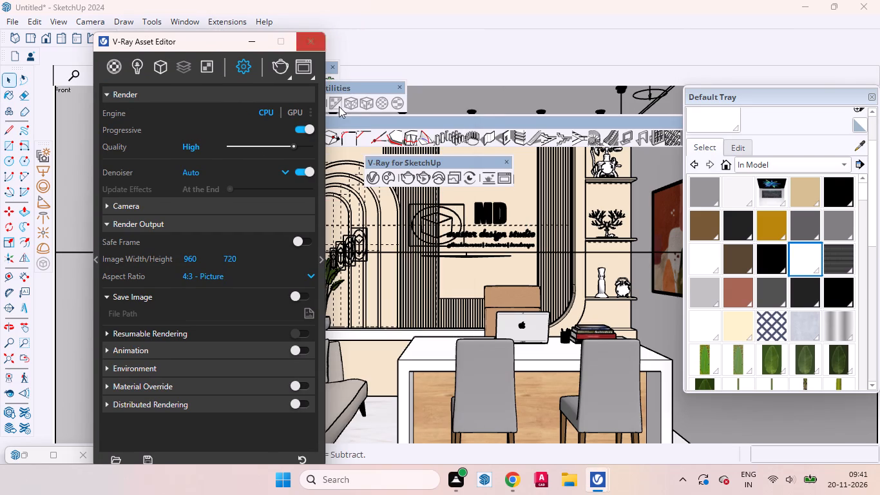
{"action": "scroll", "coordinate": [514, 338], "scroll_direction": "up", "scroll_amount": 14}
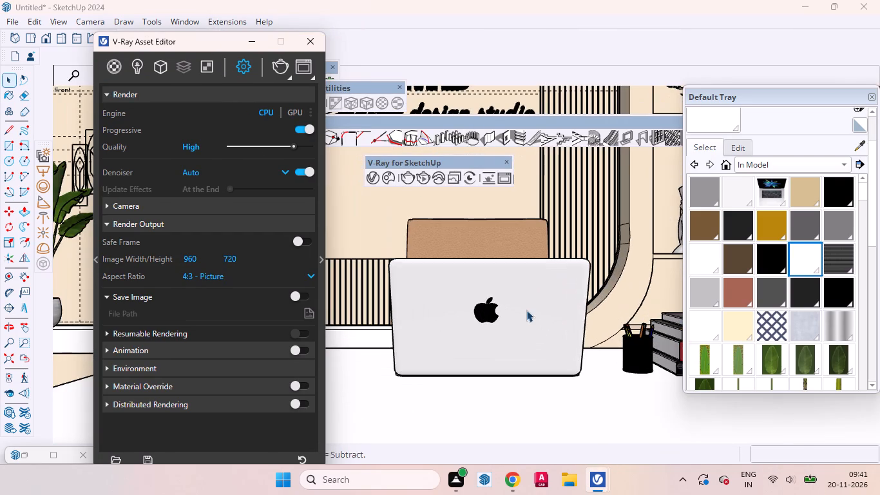
{"action": "left_click", "coordinate": [524, 305]}
{"action": "triple_click", "coordinate": [514, 296]}
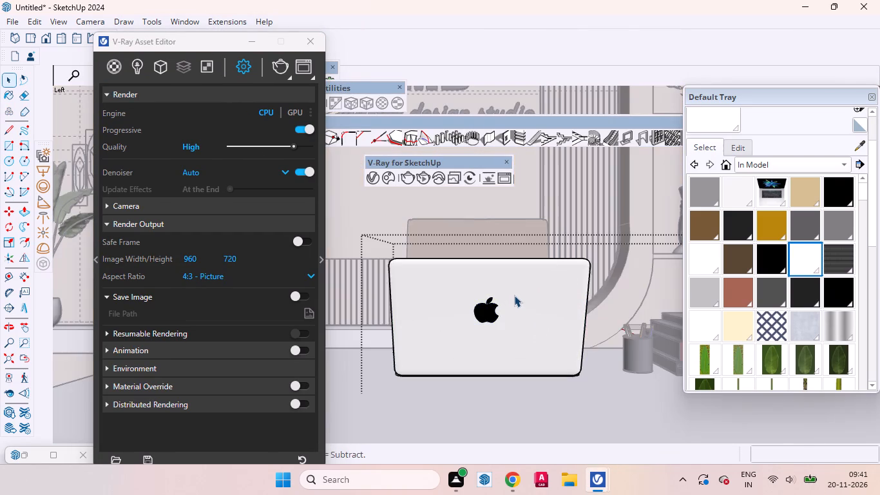
{"action": "left_click", "coordinate": [521, 293]}
{"action": "triple_click", "coordinate": [547, 303]}
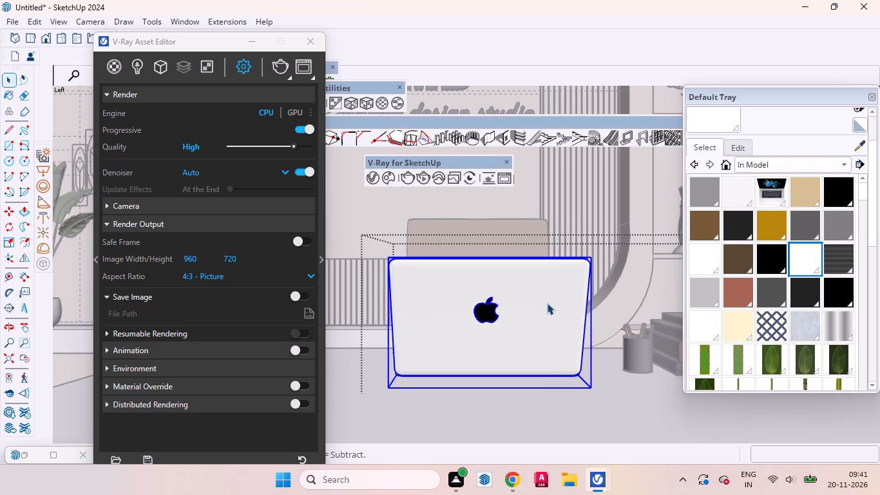
{"action": "triple_click", "coordinate": [535, 304]}
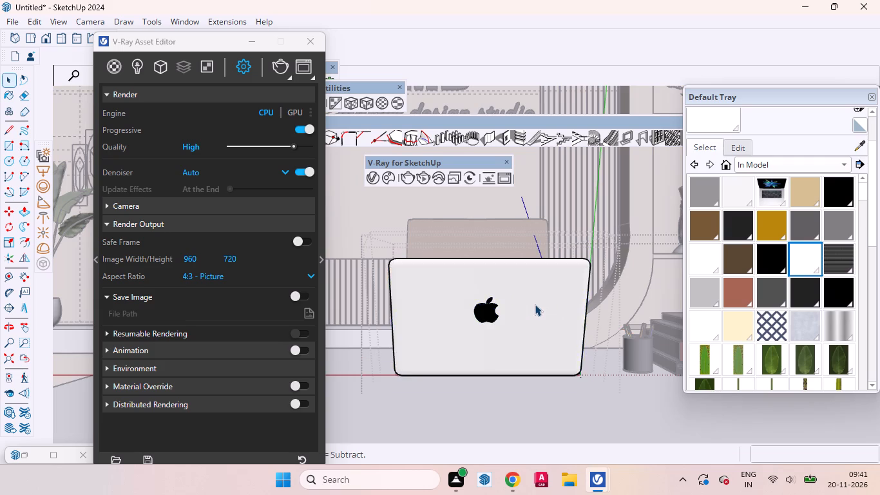
{"action": "left_click", "coordinate": [537, 297]}
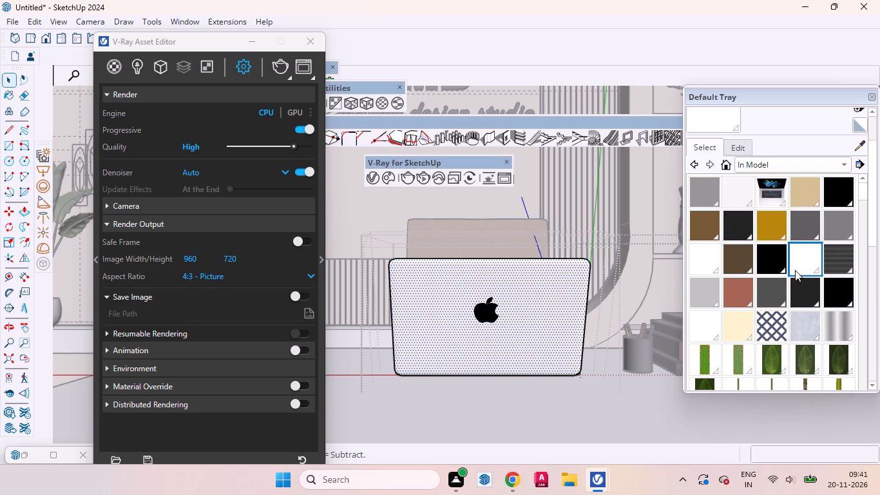
{"action": "left_click", "coordinate": [740, 189]}
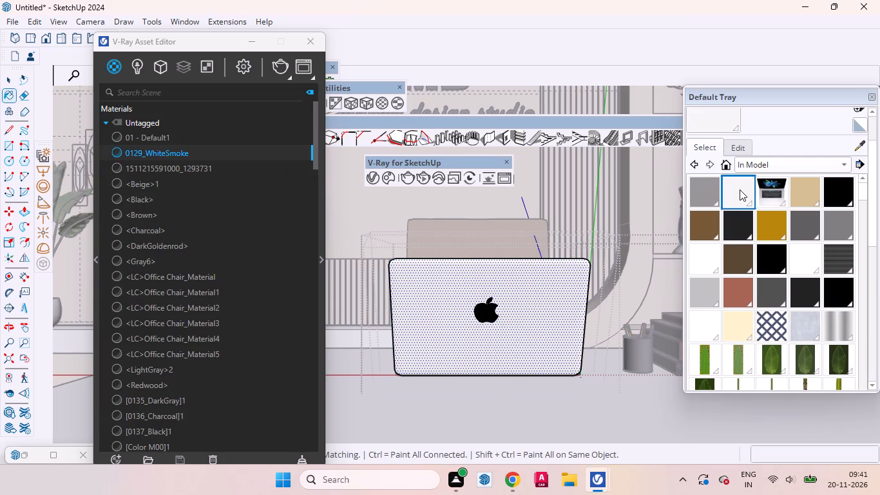
{"action": "left_click", "coordinate": [717, 119]}
{"action": "scroll", "coordinate": [502, 270], "scroll_direction": "up", "scroll_amount": 3}
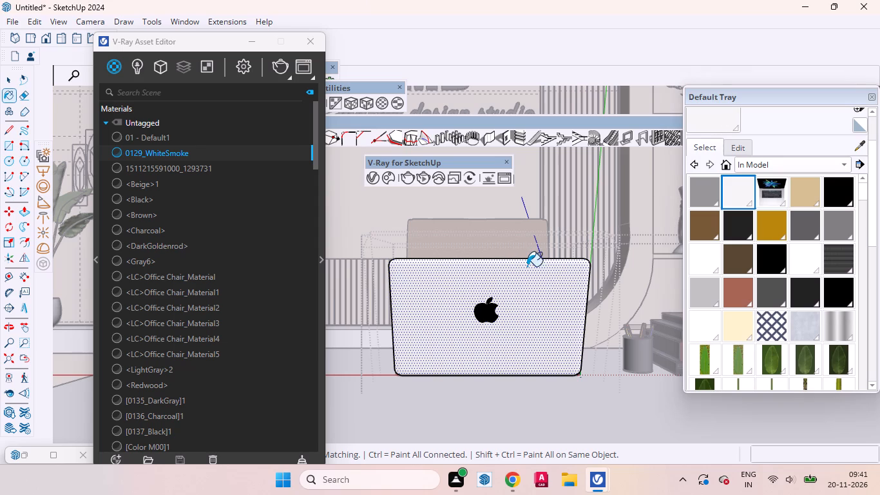
{"action": "scroll", "coordinate": [527, 266], "scroll_direction": "up", "scroll_amount": 11}
{"action": "left_click", "coordinate": [524, 278]}
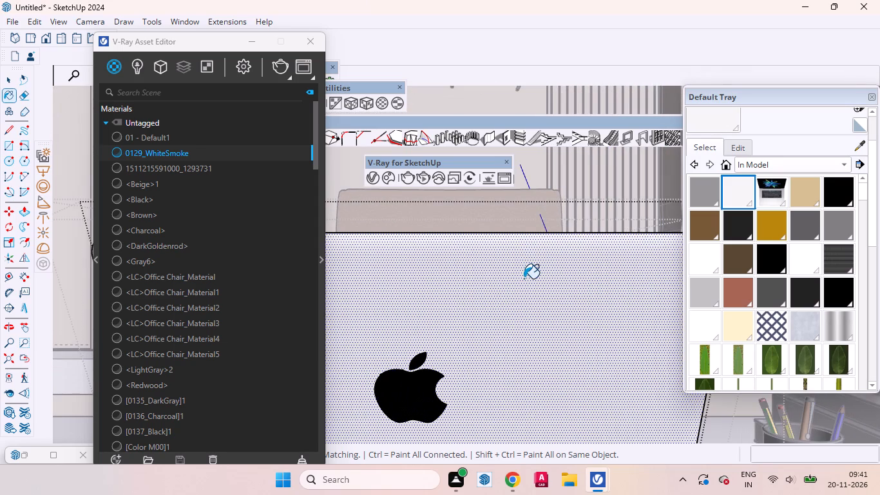
{"action": "left_click", "coordinate": [533, 278]}
{"action": "double_click", "coordinate": [533, 278]}
{"action": "key", "text": "space"}
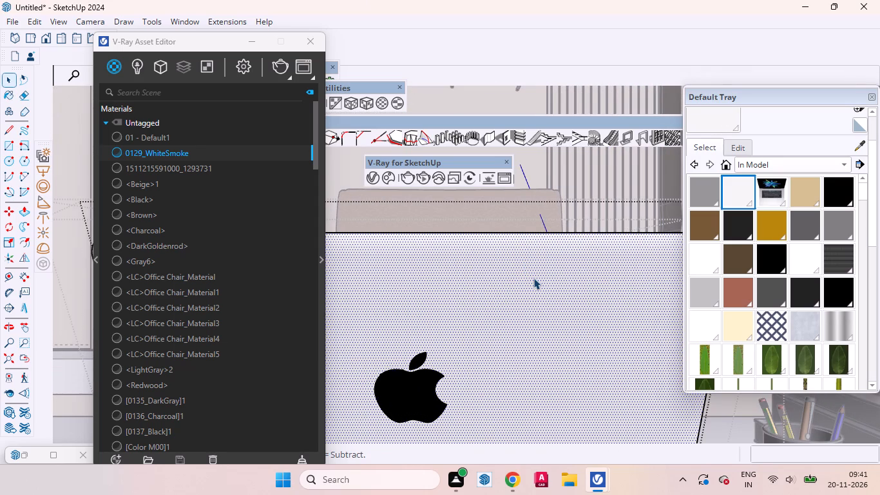
{"action": "scroll", "coordinate": [533, 274], "scroll_direction": "down", "scroll_amount": 7}
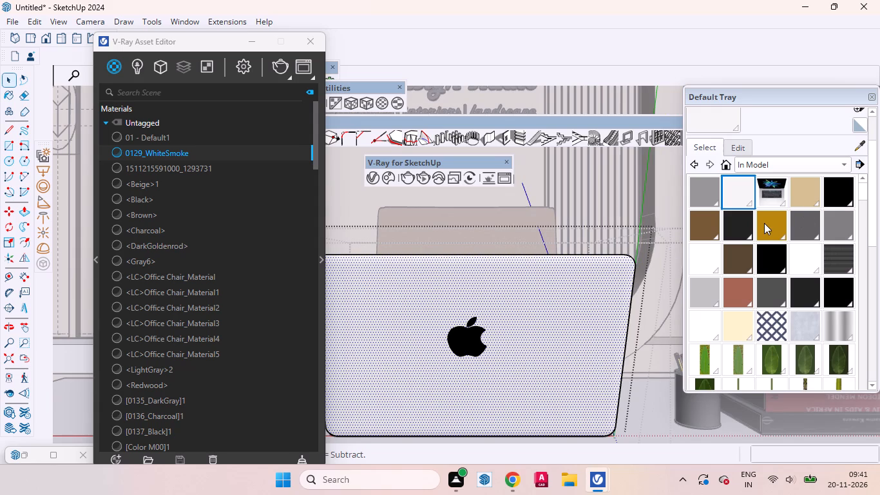
Sample the material on the laptop lid's outer face to check which one is applied.
{"action": "left_click", "coordinate": [764, 223]}
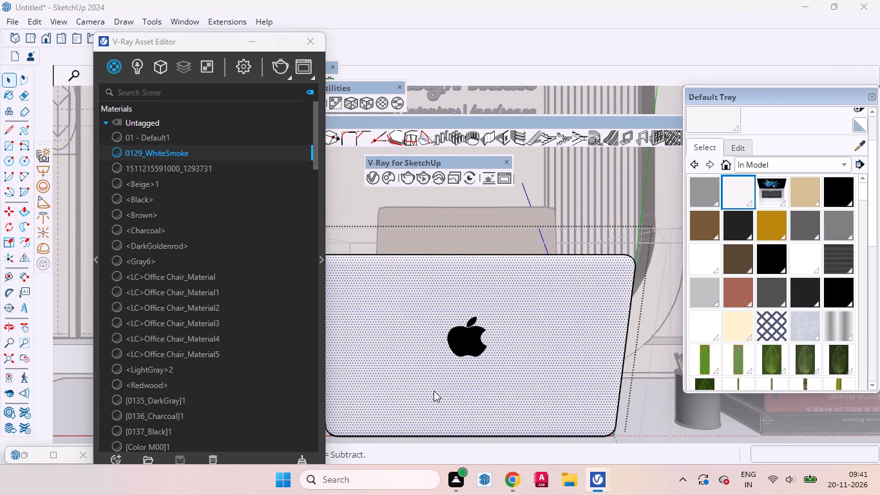
{"action": "left_click", "coordinate": [855, 147]}
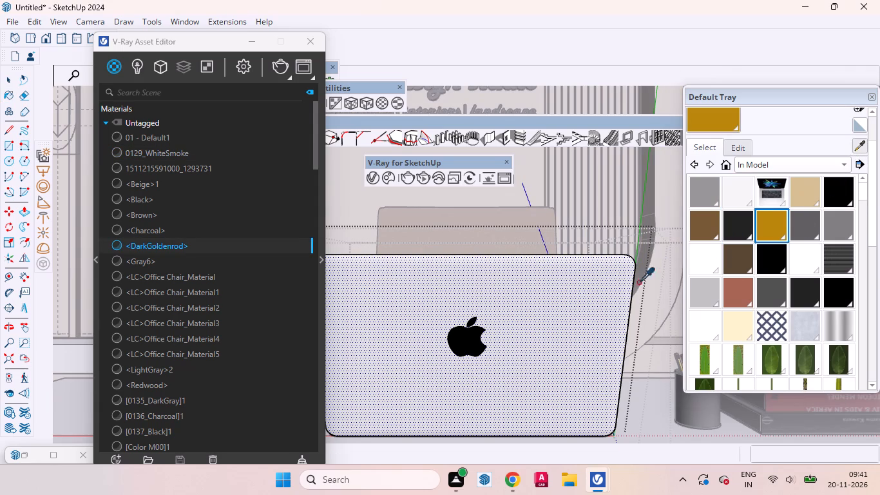
{"action": "left_click", "coordinate": [559, 316]}
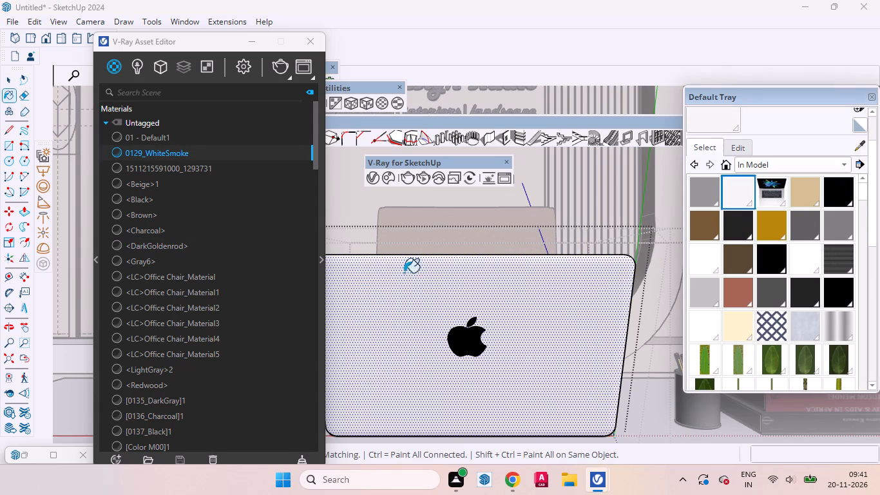
{"action": "left_click", "coordinate": [4, 77]}
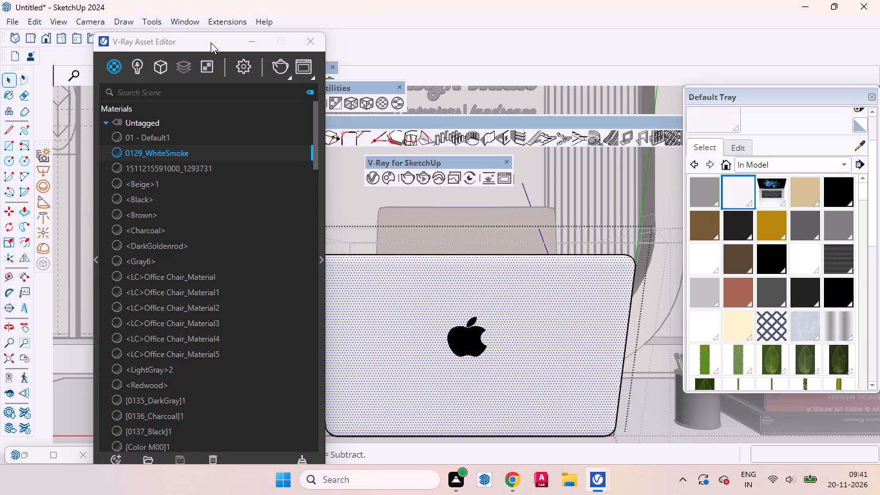
Leave the laptop's nested groups and restore the Scene 2 view of the whole office.
{"action": "left_click_drag", "start_coordinate": [212, 44], "coordinate": [501, 106]}
{"action": "left_click", "coordinate": [175, 76]}
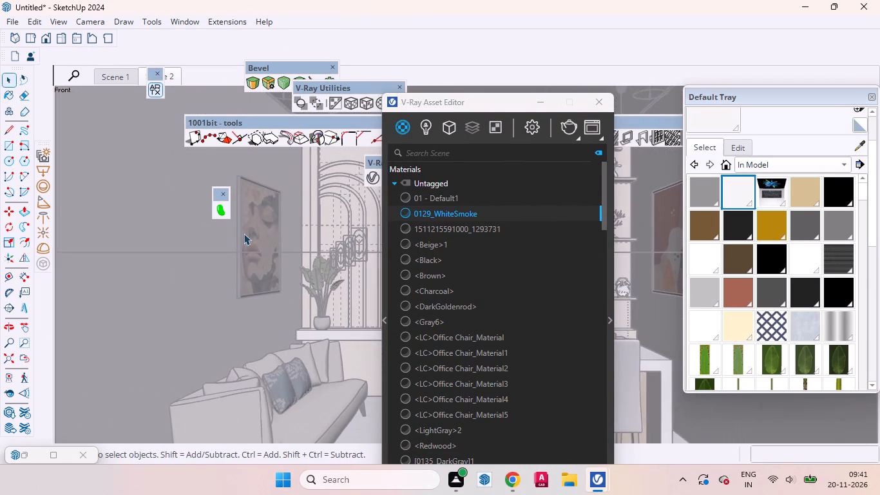
{"action": "scroll", "coordinate": [258, 242], "scroll_direction": "down", "scroll_amount": 4}
{"action": "triple_click", "coordinate": [86, 244]}
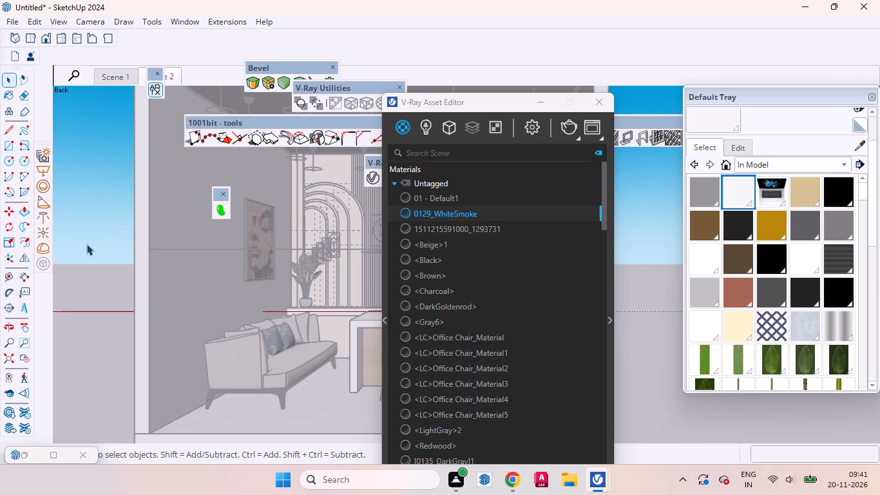
{"action": "triple_click", "coordinate": [86, 244]}
{"action": "triple_click", "coordinate": [86, 244]}
{"action": "left_click", "coordinate": [86, 244]}
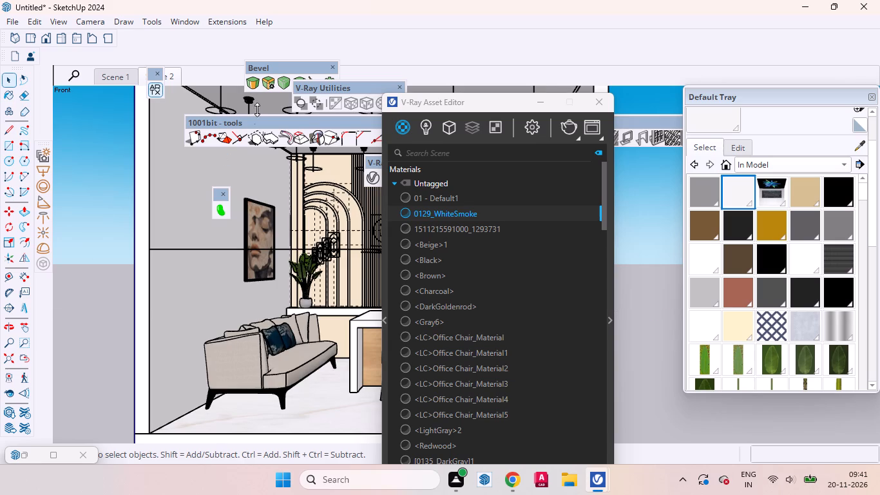
{"action": "left_click", "coordinate": [175, 75]}
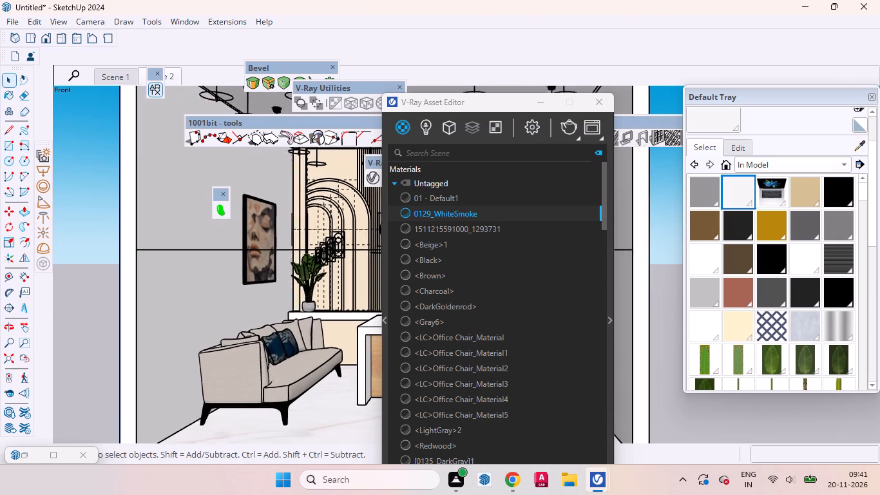
Move the V-Ray Asset Editor clear of the office model and start a new V-Ray render of the Scene 2 view.
{"action": "left_click_drag", "start_coordinate": [506, 106], "coordinate": [434, 99]}
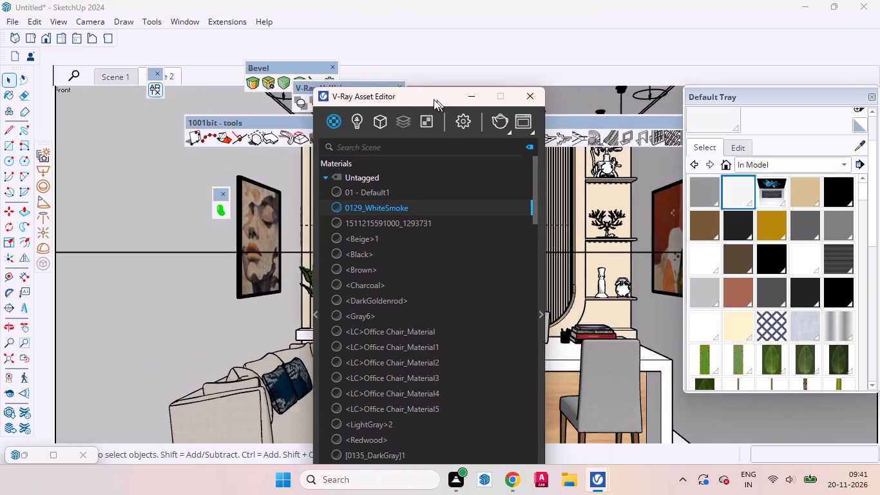
{"action": "left_click_drag", "start_coordinate": [434, 99], "coordinate": [341, 51]}
{"action": "left_click", "coordinate": [398, 75]}
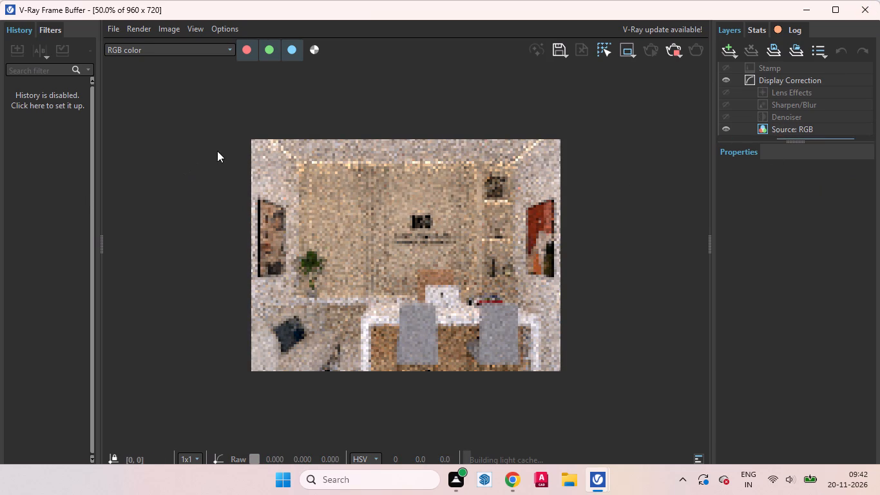
Examine the progressive render of the office, checking the overall framing, wall lighting, sofa area and desk with the white laptop.
{"action": "left_click_drag", "start_coordinate": [254, 136], "coordinate": [514, 296]}
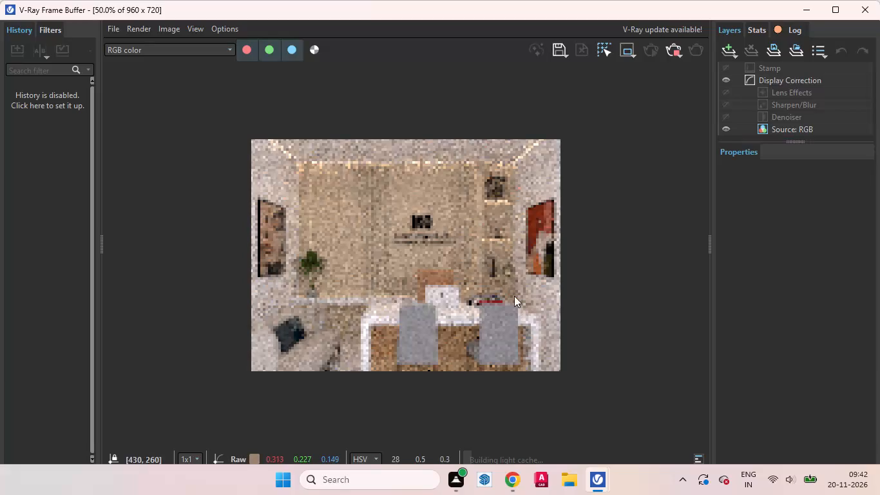
{"action": "left_click_drag", "start_coordinate": [514, 296], "coordinate": [528, 302]}
{"action": "left_click_drag", "start_coordinate": [566, 135], "coordinate": [339, 324]}
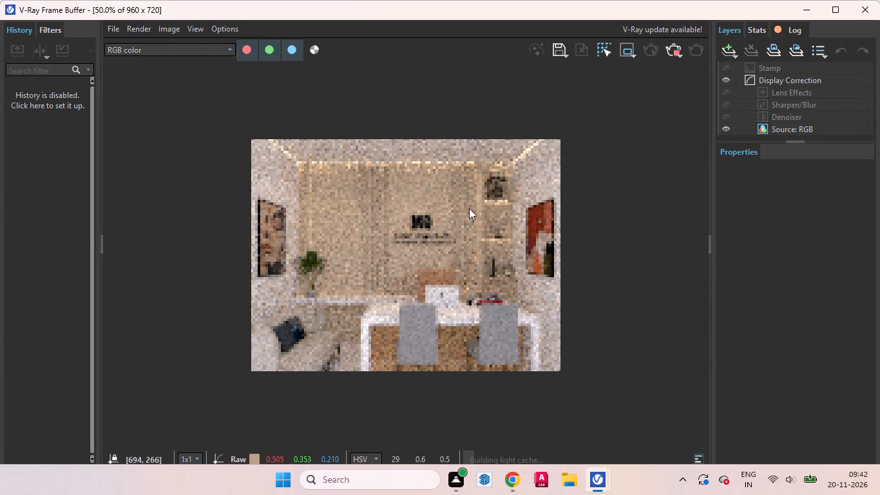
{"action": "left_click_drag", "start_coordinate": [415, 129], "coordinate": [380, 337]}
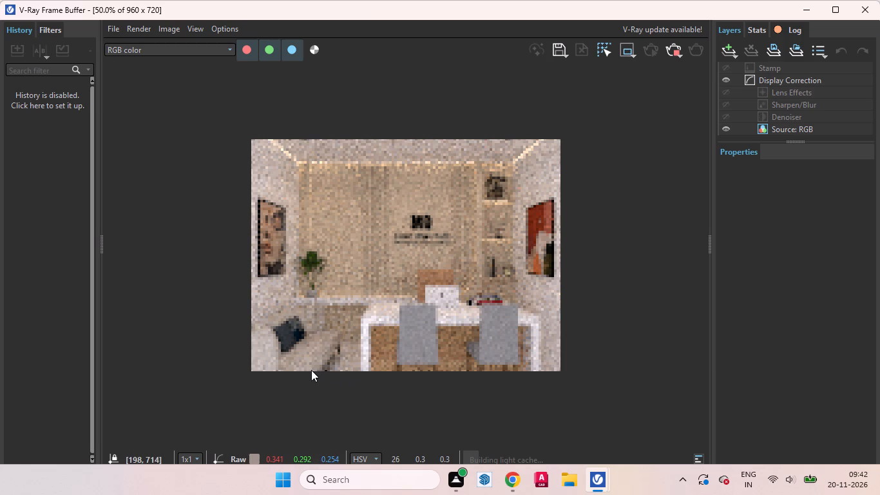
{"action": "left_click_drag", "start_coordinate": [304, 370], "coordinate": [249, 290]}
{"action": "left_click_drag", "start_coordinate": [254, 226], "coordinate": [268, 171]}
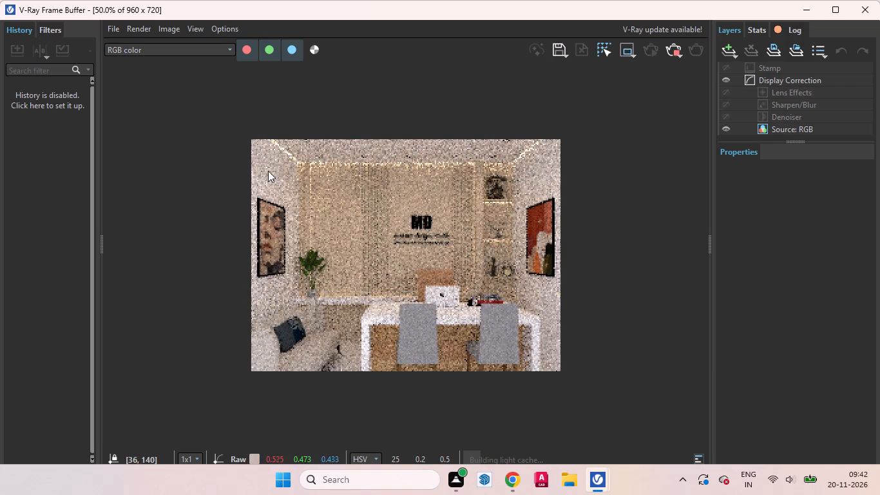
{"action": "left_click_drag", "start_coordinate": [268, 171], "coordinate": [350, 133]}
{"action": "left_click_drag", "start_coordinate": [478, 141], "coordinate": [553, 200]}
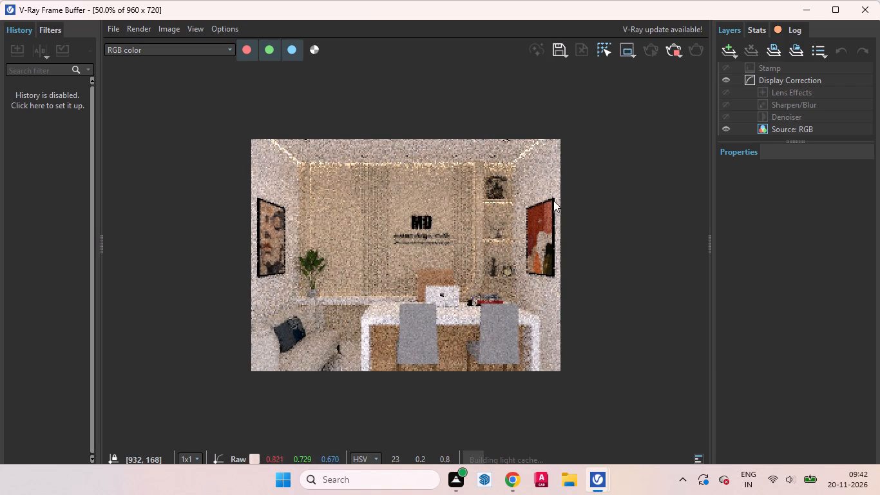
{"action": "left_click_drag", "start_coordinate": [553, 200], "coordinate": [556, 227]}
{"action": "left_click_drag", "start_coordinate": [558, 287], "coordinate": [493, 368]}
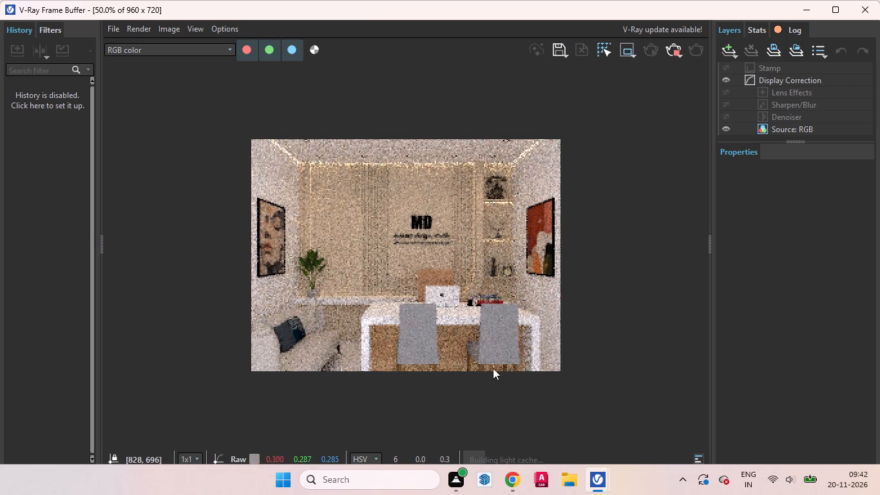
{"action": "left_click_drag", "start_coordinate": [493, 368], "coordinate": [473, 369]}
{"action": "scroll", "coordinate": [463, 340], "scroll_direction": "up", "scroll_amount": 1}
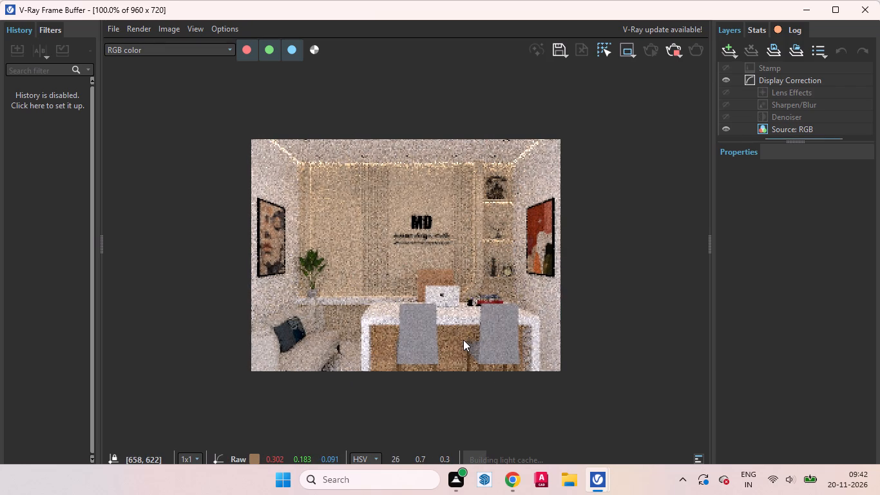
{"action": "scroll", "coordinate": [463, 340], "scroll_direction": "down", "scroll_amount": 1}
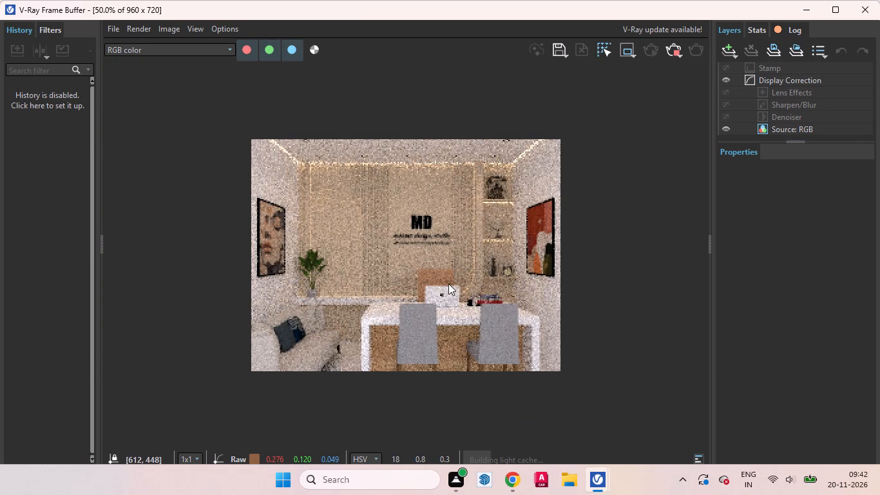
{"action": "scroll", "coordinate": [450, 282], "scroll_direction": "up", "scroll_amount": 2}
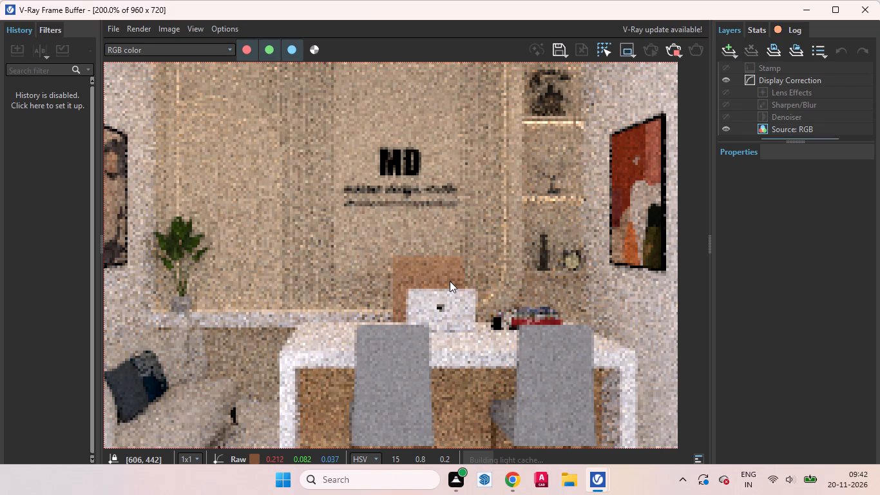
{"action": "scroll", "coordinate": [450, 281], "scroll_direction": "down", "scroll_amount": 2}
{"action": "scroll", "coordinate": [434, 228], "scroll_direction": "up", "scroll_amount": 1}
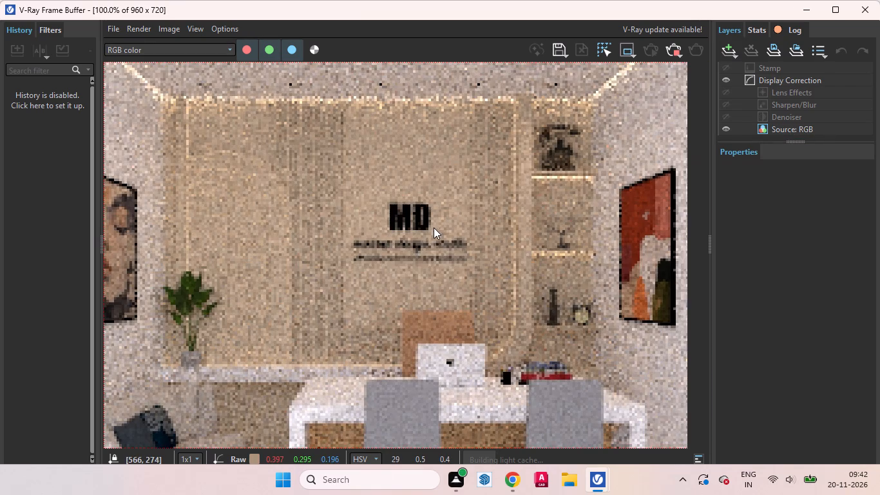
{"action": "middle_click_drag", "start_coordinate": [309, 267], "coordinate": [311, 269]}
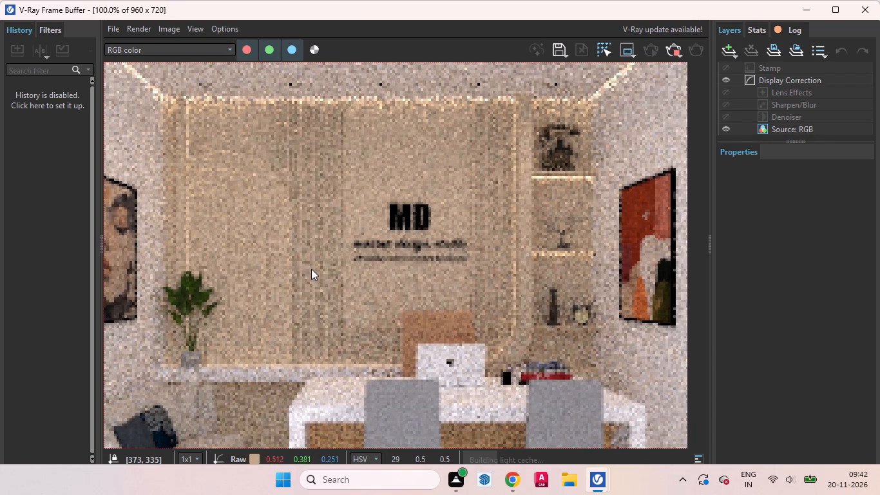
{"action": "middle_click_drag", "start_coordinate": [311, 269], "coordinate": [394, 309]}
{"action": "scroll", "coordinate": [283, 309], "scroll_direction": "down", "scroll_amount": 1}
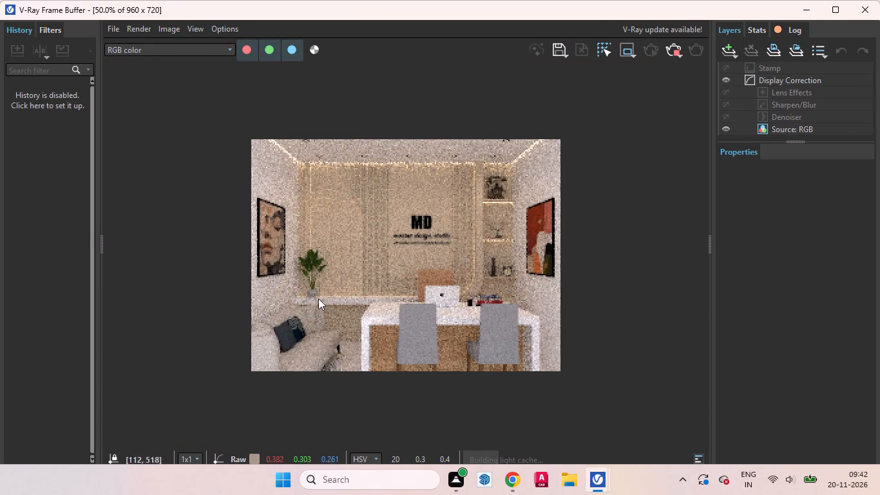
{"action": "scroll", "coordinate": [365, 291], "scroll_direction": "up", "scroll_amount": 1}
{"action": "middle_click_drag", "start_coordinate": [421, 301], "coordinate": [181, 190]}
{"action": "scroll", "coordinate": [212, 247], "scroll_direction": "down", "scroll_amount": 1}
{"action": "scroll", "coordinate": [320, 293], "scroll_direction": "down", "scroll_amount": 1}
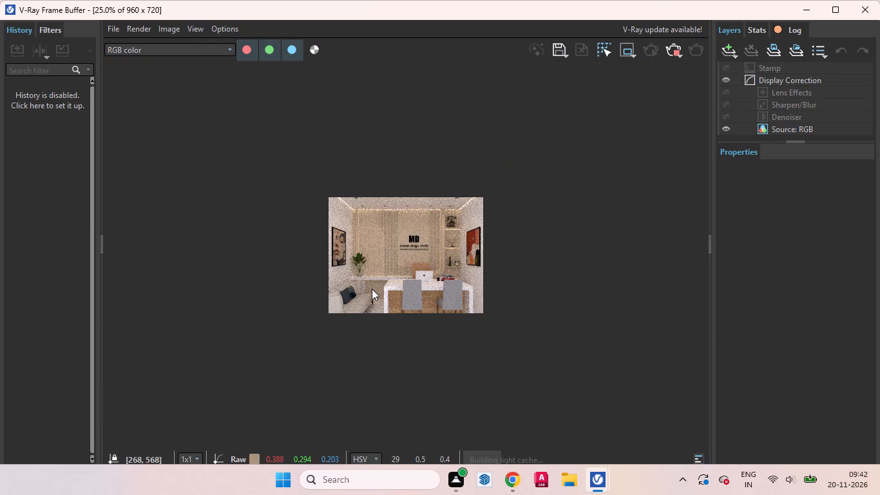
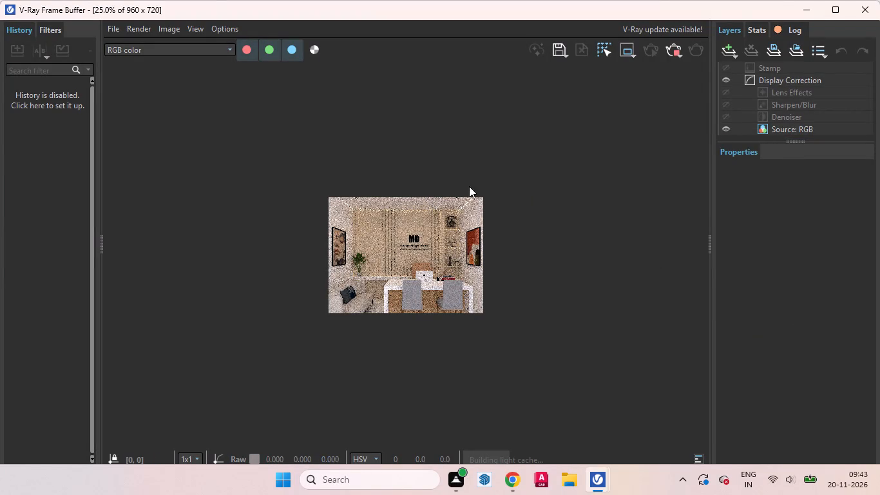
Check the office render at closer zoom, list the scene's lights in the V-Ray Asset Editor and stop the running render.
{"action": "left_click", "coordinate": [458, 224]}
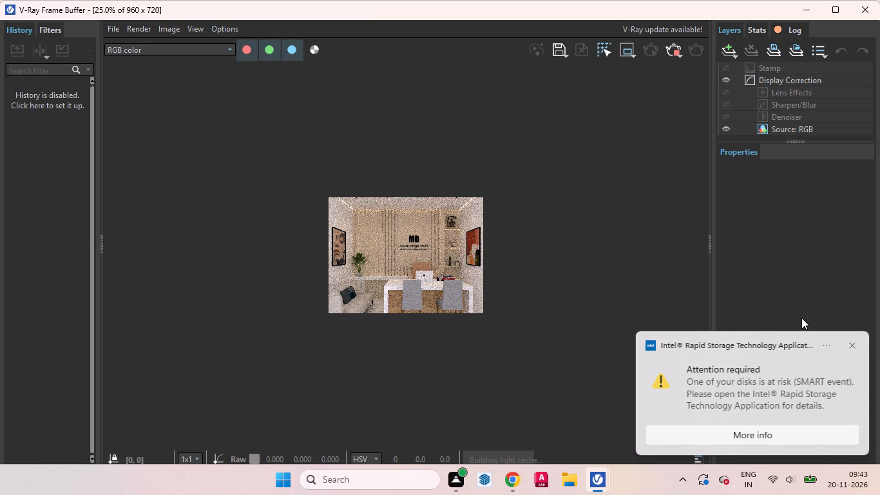
{"action": "left_click", "coordinate": [853, 345]}
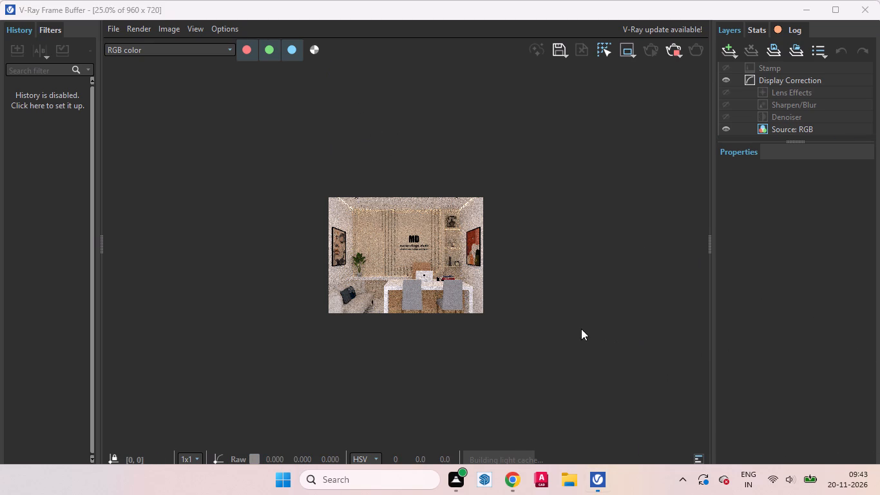
{"action": "scroll", "coordinate": [392, 268], "scroll_direction": "up", "scroll_amount": 1, "text": "ctrl"}
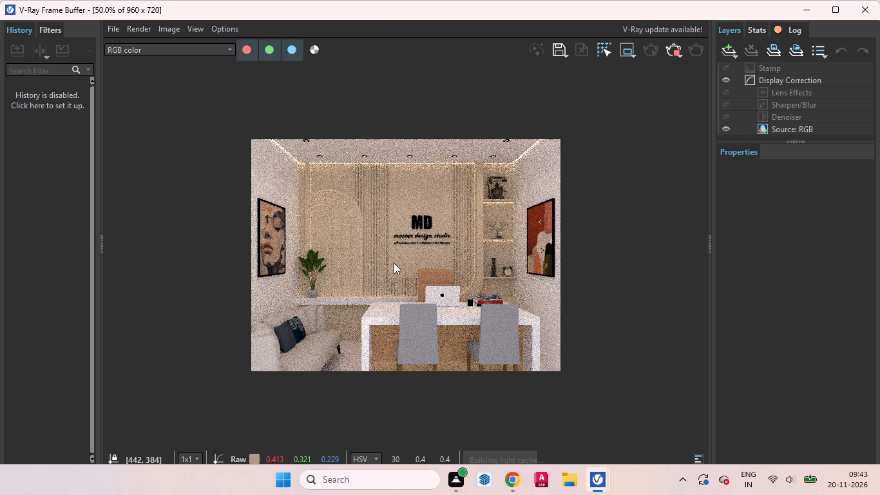
{"action": "scroll", "coordinate": [394, 263], "scroll_direction": "up", "scroll_amount": 1, "text": "ctrl"}
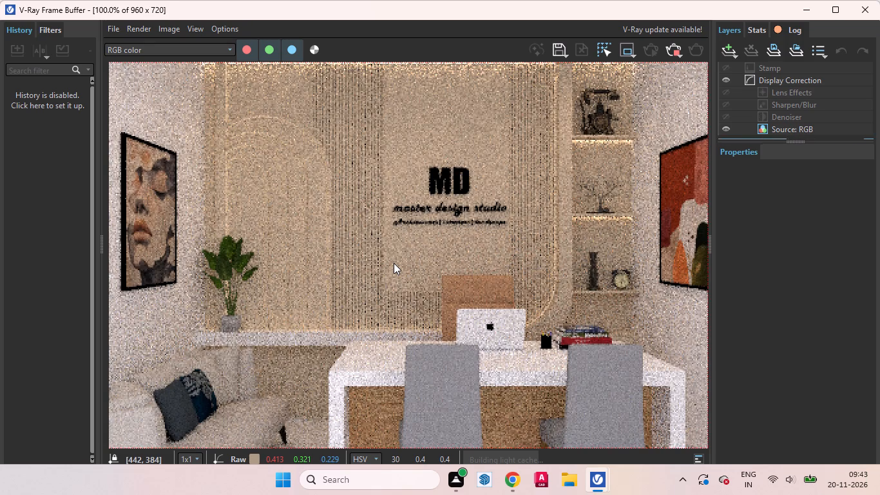
{"action": "scroll", "coordinate": [394, 263], "scroll_direction": "down", "scroll_amount": 1, "text": "ctrl"}
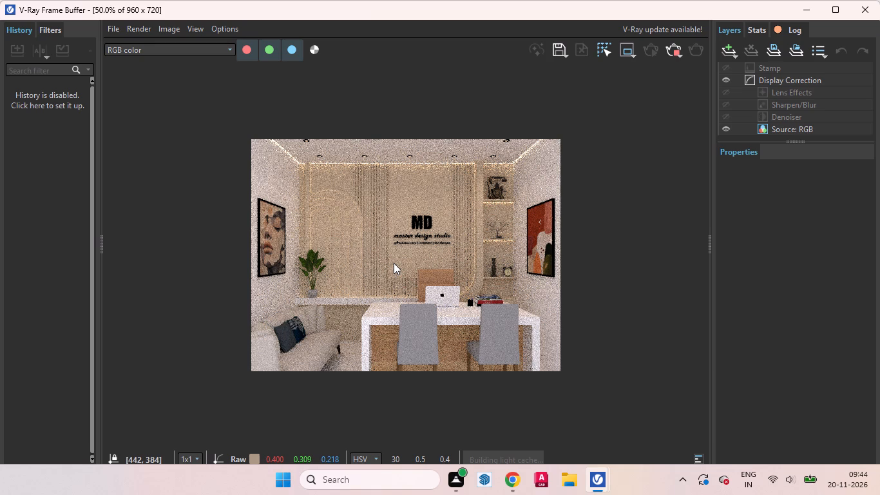
{"action": "left_click", "coordinate": [801, 10]}
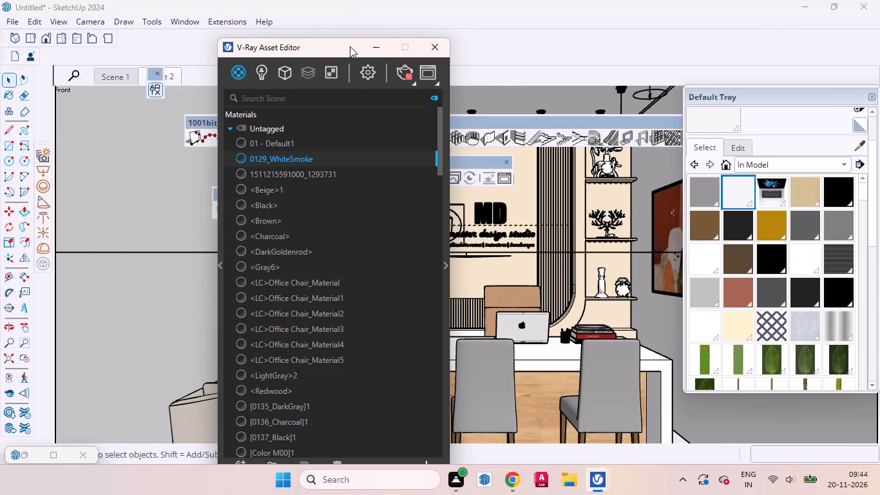
{"action": "left_click_drag", "start_coordinate": [350, 46], "coordinate": [686, 73]}
{"action": "left_click", "coordinate": [599, 95]}
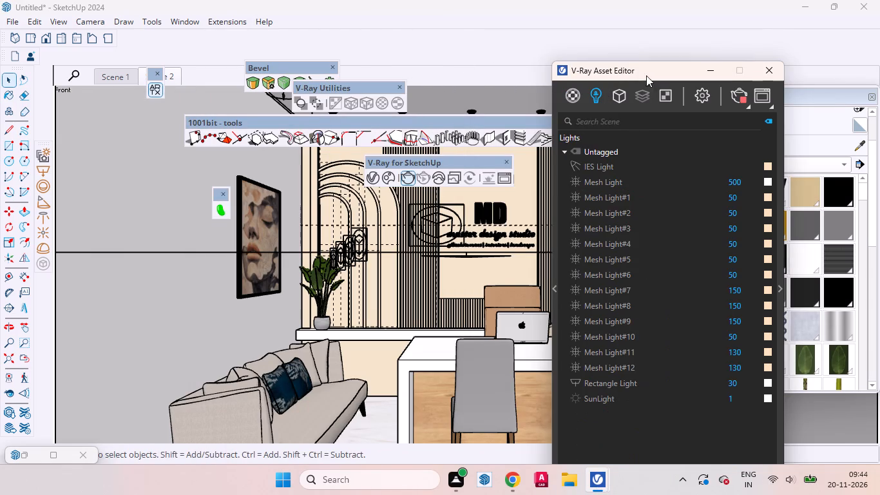
{"action": "left_click_drag", "start_coordinate": [654, 75], "coordinate": [462, 39]}
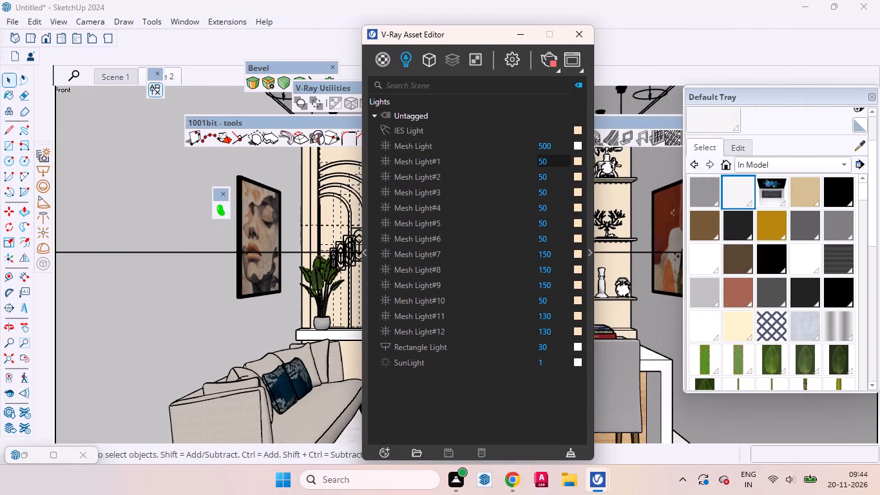
{"action": "left_click", "coordinate": [550, 66]}
Set the intensity of Mesh Light#3 to 90.
{"action": "left_click_drag", "start_coordinate": [465, 33], "coordinate": [702, 150]}
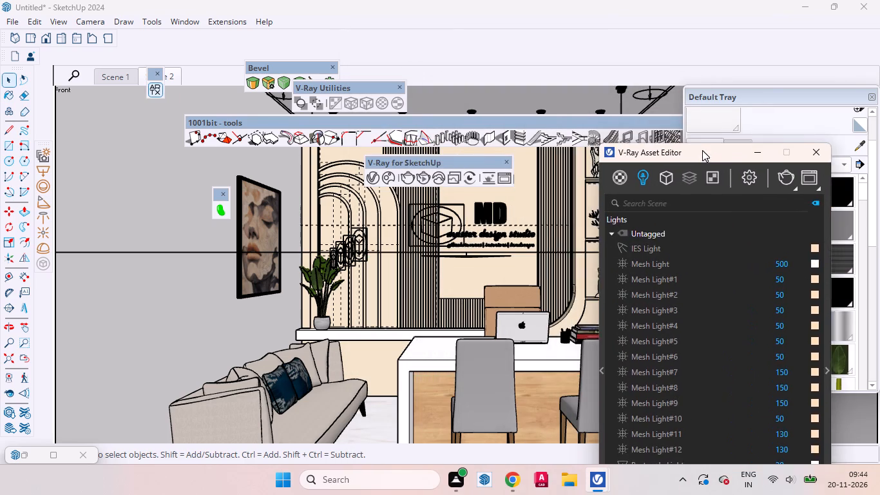
{"action": "left_click_drag", "start_coordinate": [702, 150], "coordinate": [488, 46]}
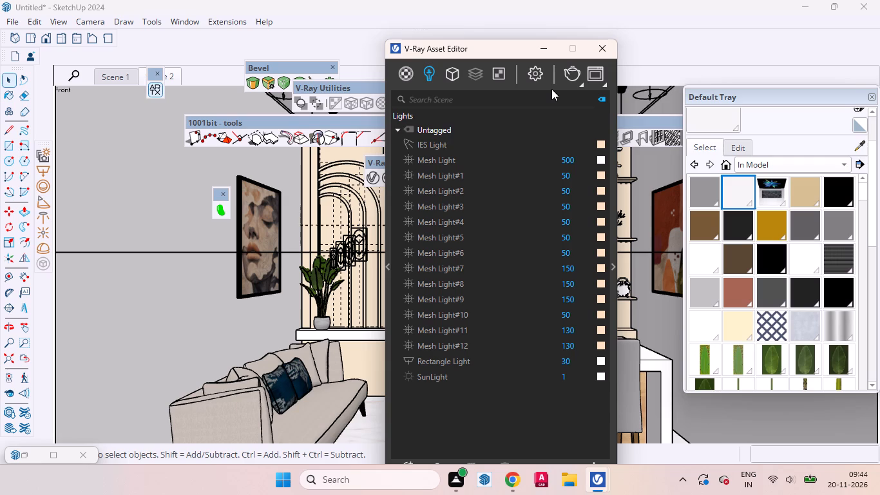
{"action": "left_click", "coordinate": [564, 206]}
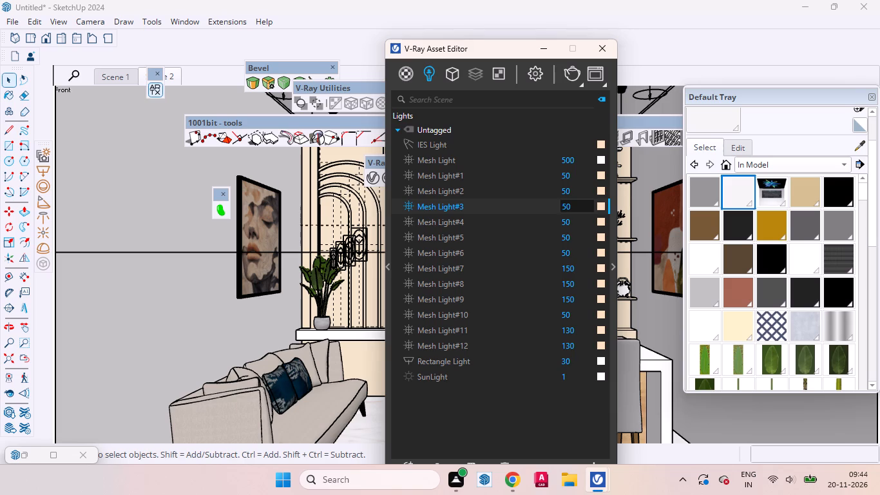
{"action": "left_click", "coordinate": [567, 206]}
{"action": "key", "text": "BackSpace"}
{"action": "key", "text": "BackSpace"}
{"action": "key", "text": "9"}
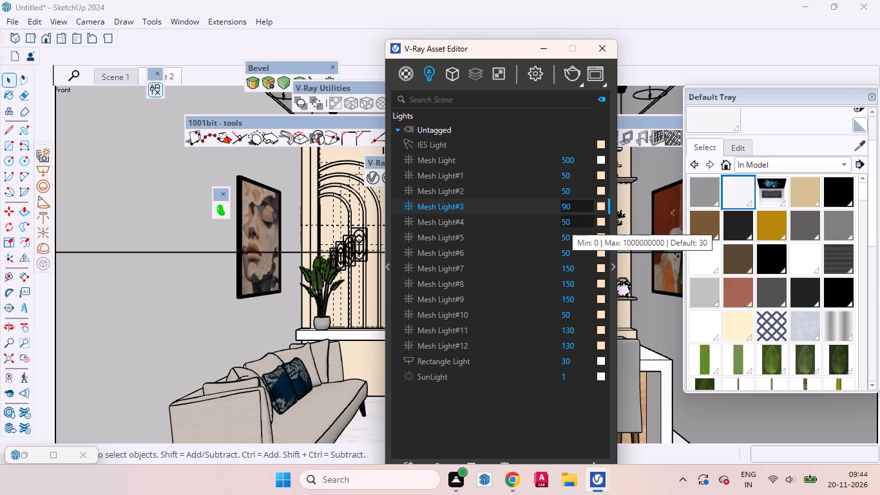
{"action": "key", "text": "Down"}
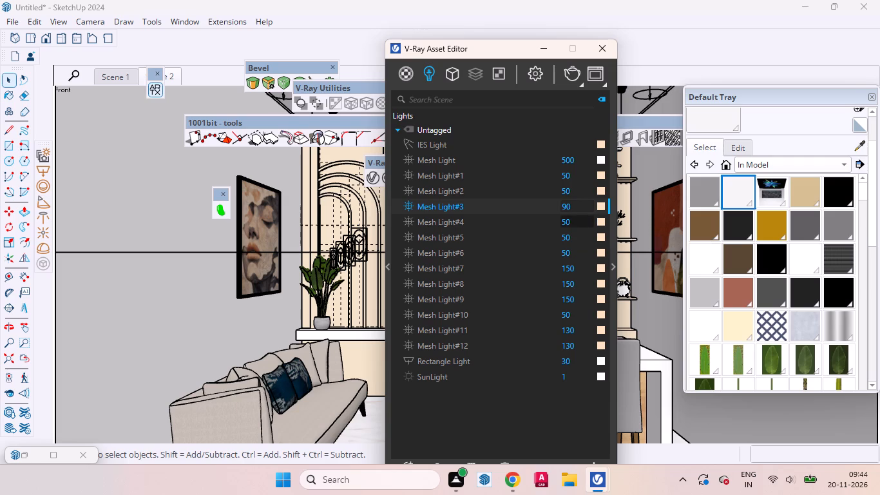
Set the intensities of Mesh Light#4, Mesh Light#5 and Mesh Light#6 to 90 each.
{"action": "left_click", "coordinate": [564, 222]}
{"action": "key", "text": "BackSpace"}
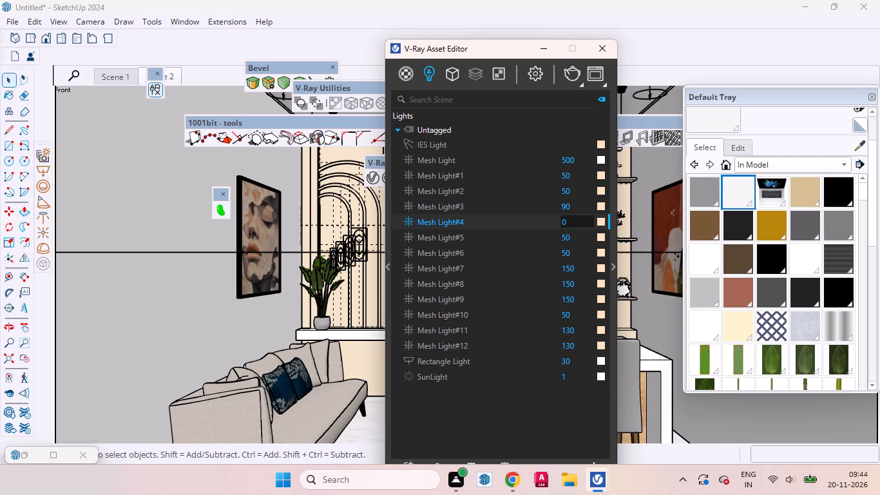
{"action": "key", "text": "Down"}
{"action": "key", "text": "Down"}
{"action": "left_click", "coordinate": [565, 238]}
{"action": "key", "text": "BackSpace"}
{"action": "key", "text": "9"}
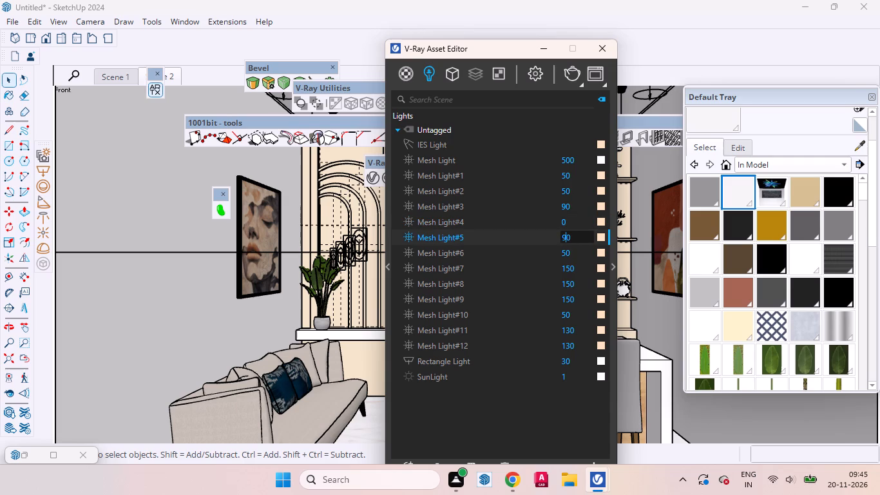
{"action": "left_click", "coordinate": [561, 223]}
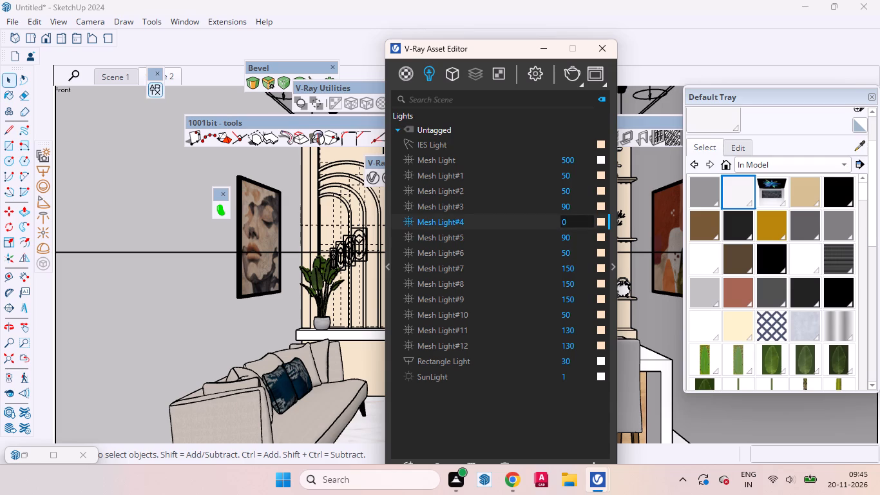
{"action": "key", "text": "9"}
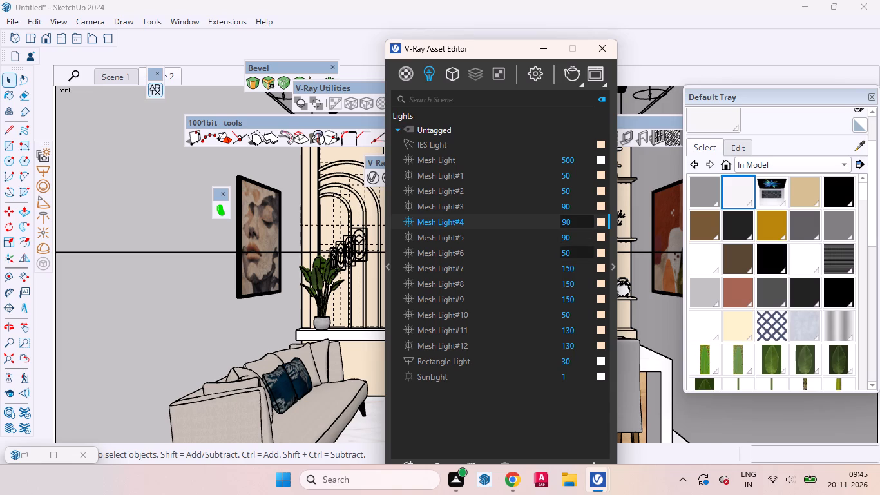
{"action": "left_click", "coordinate": [569, 253]}
{"action": "key", "text": "BackSpace"}
{"action": "key", "text": "BackSpace"}
{"action": "key", "text": "BackSpace"}
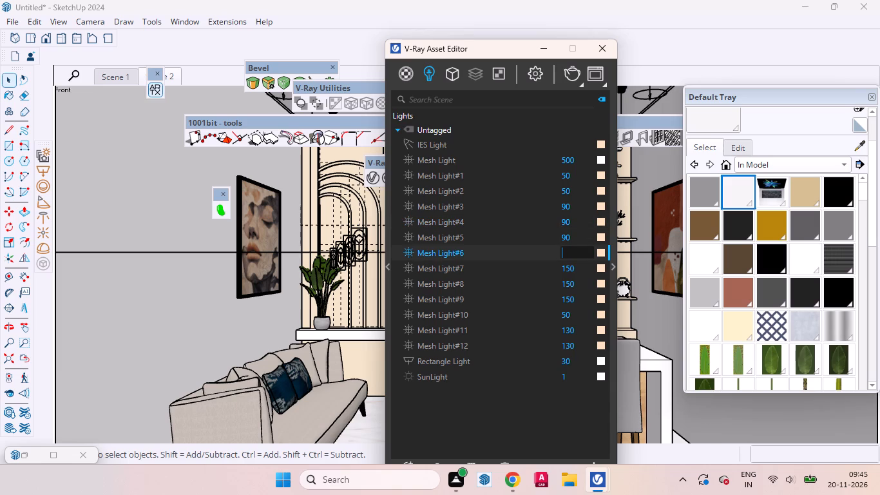
{"action": "type", "text": "90"}
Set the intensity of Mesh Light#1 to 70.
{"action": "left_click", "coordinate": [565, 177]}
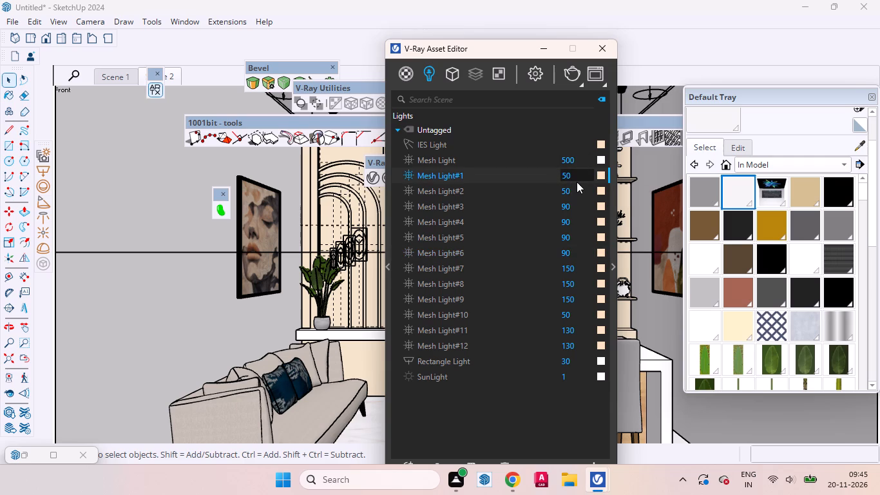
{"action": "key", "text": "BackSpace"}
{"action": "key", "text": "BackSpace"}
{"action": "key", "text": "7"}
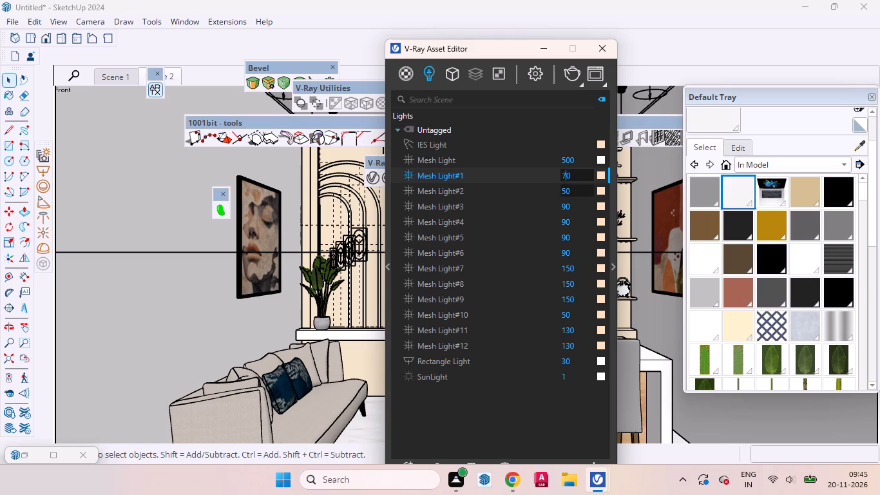
Set the intensities of Mesh Light#2 and Mesh Light#1 to 60 each.
{"action": "left_click", "coordinate": [564, 188]}
{"action": "left_click", "coordinate": [567, 192]}
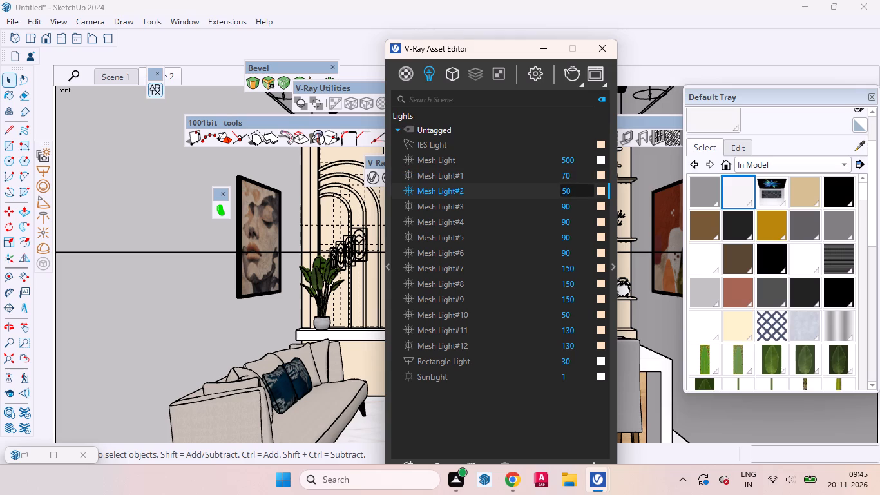
{"action": "key", "text": "BackSpace"}
{"action": "key", "text": "6"}
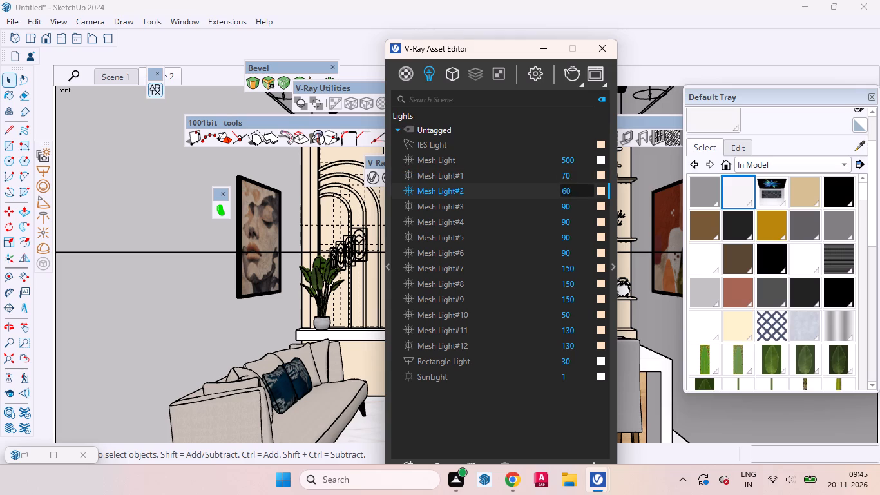
{"action": "left_click", "coordinate": [566, 175]}
{"action": "key", "text": "BackSpace"}
{"action": "key", "text": "6"}
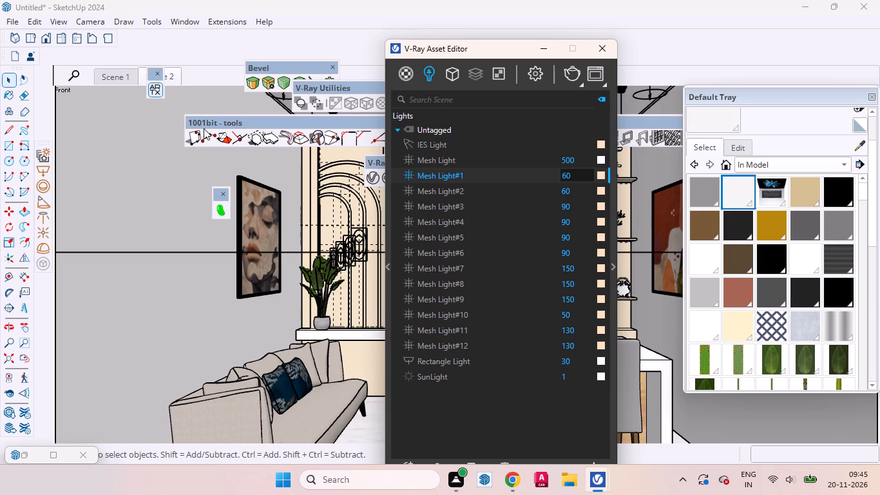
Return to the Scene 2 view and start a new V-Ray render, dismissing the disk notification.
{"action": "left_click", "coordinate": [169, 70]}
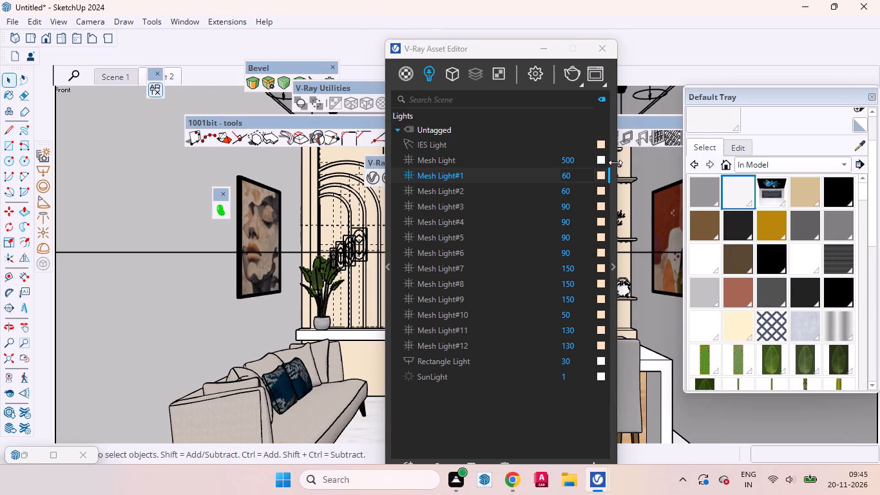
{"action": "left_click", "coordinate": [573, 75]}
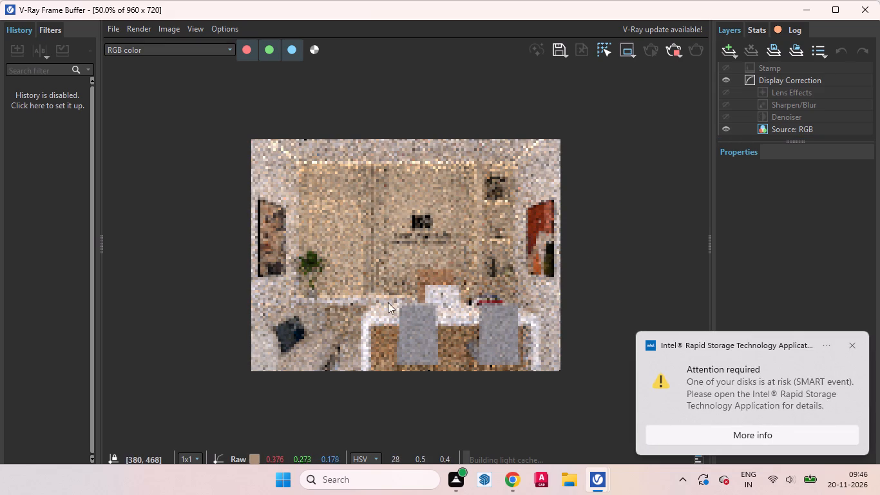
{"action": "left_click", "coordinate": [850, 340]}
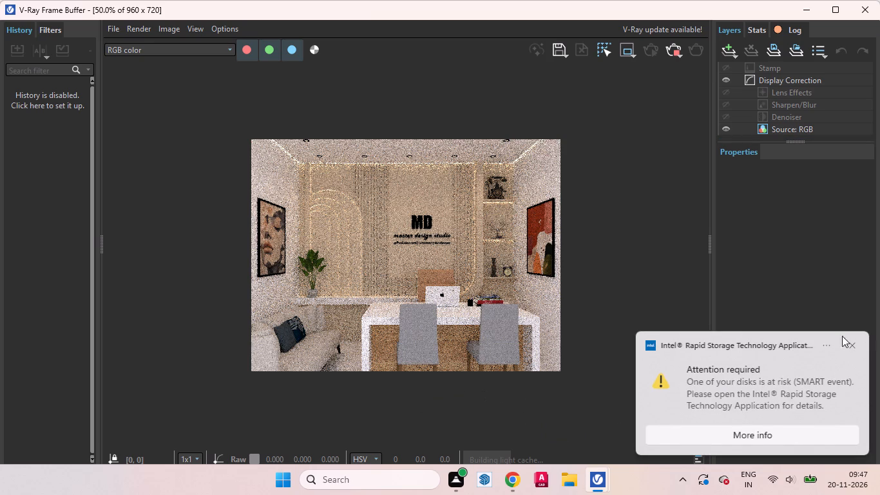
Dismiss the disk notification, stop the running V-Ray render and return to the model.
{"action": "left_click", "coordinate": [853, 345]}
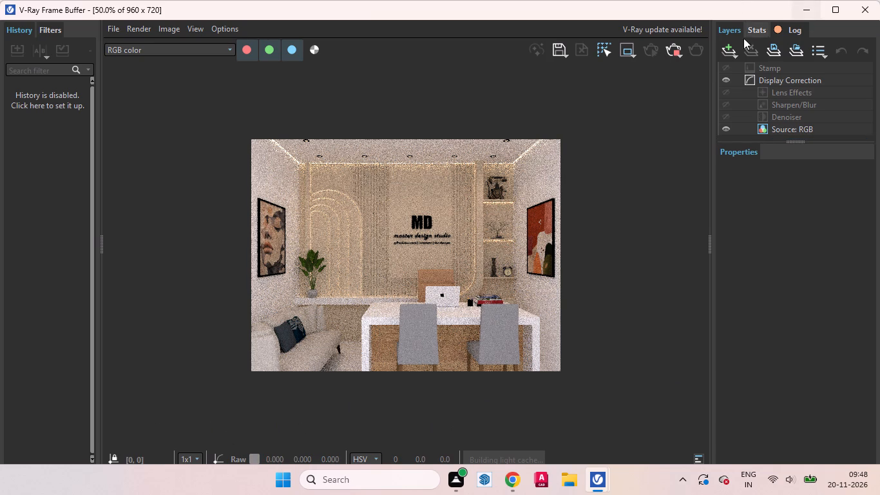
{"action": "left_click", "coordinate": [673, 53]}
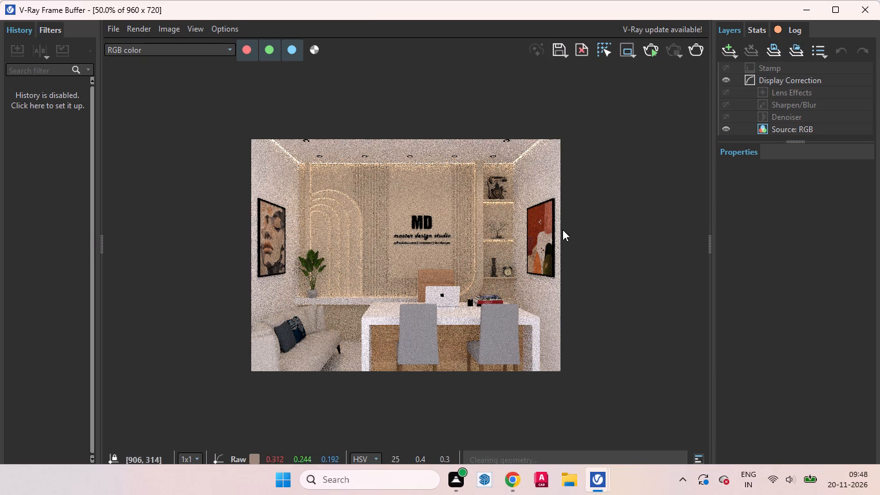
{"action": "left_click", "coordinate": [808, 8]}
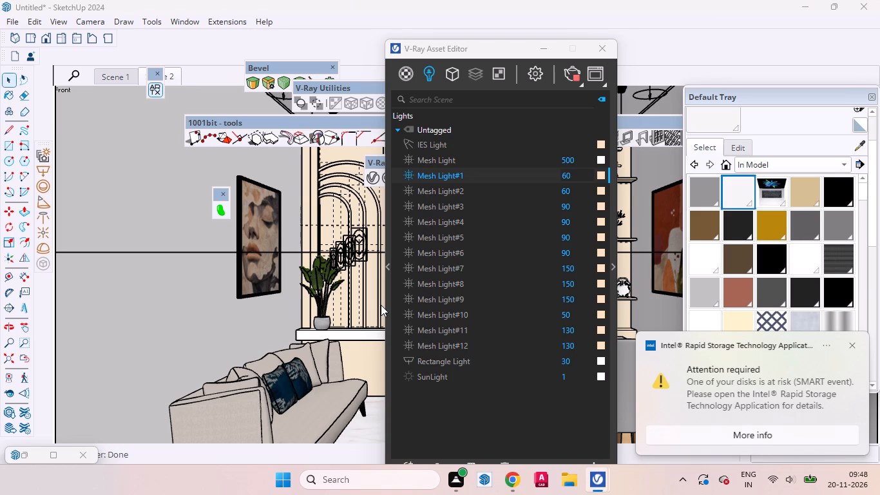
Sample the beige material from the arched wall panel and make Teddy_Brim editable in V-Ray.
{"action": "left_click", "coordinate": [857, 144]}
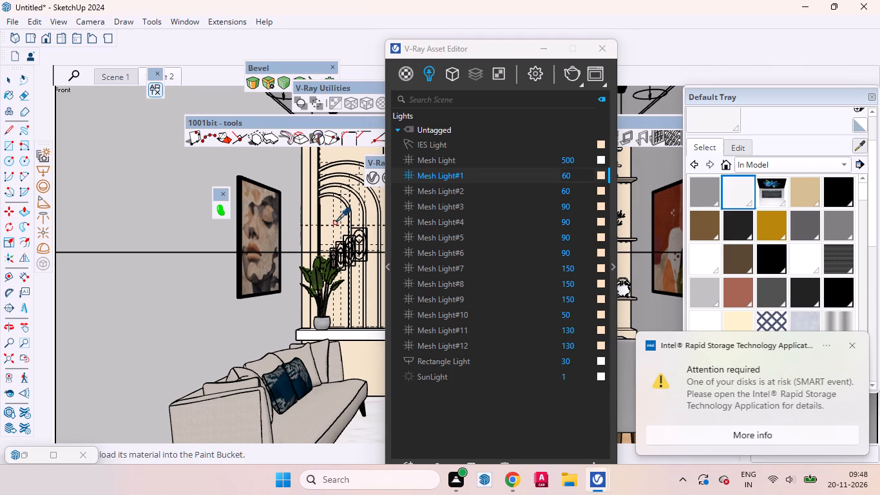
{"action": "left_click", "coordinate": [327, 213]}
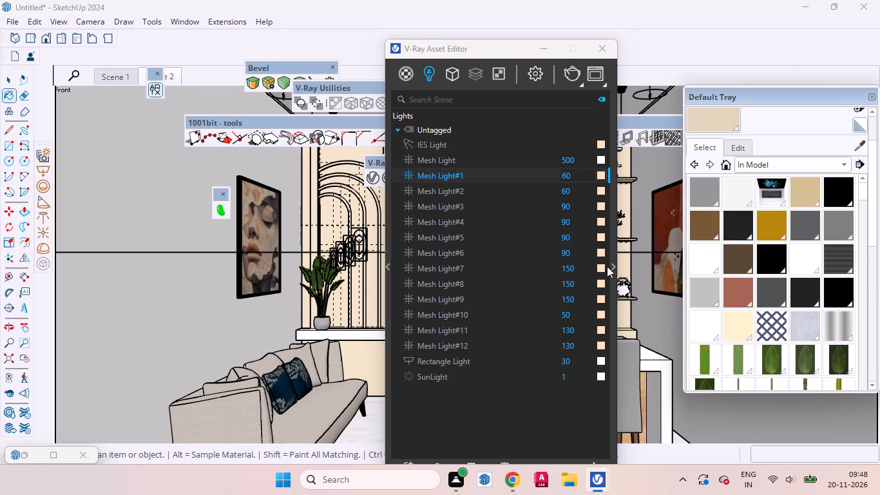
{"action": "left_click", "coordinate": [613, 278]}
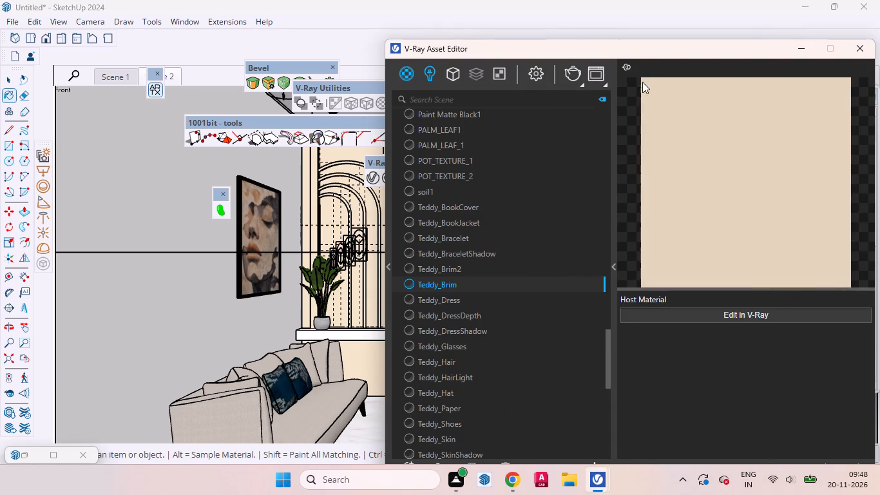
{"action": "left_click_drag", "start_coordinate": [665, 50], "coordinate": [459, 38]}
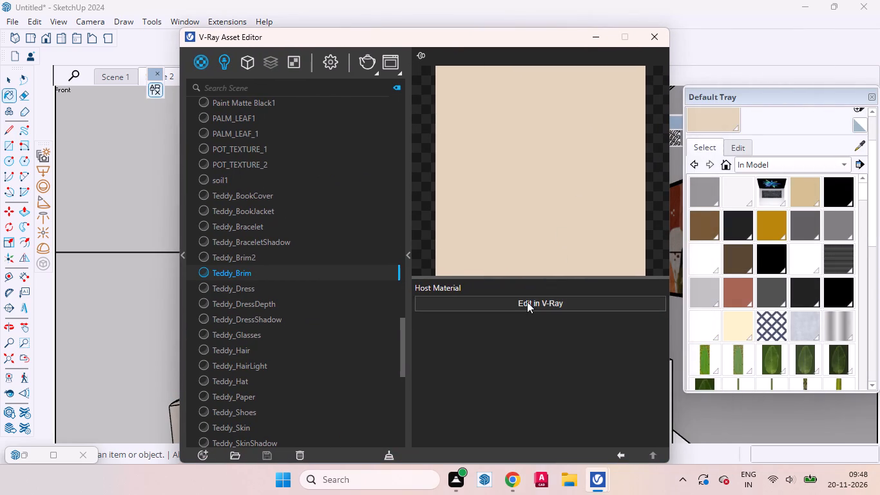
{"action": "left_click", "coordinate": [527, 302]}
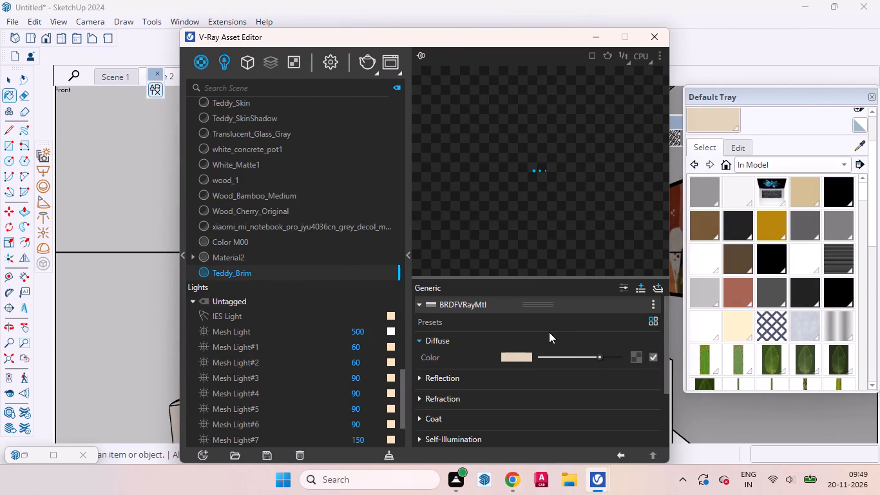
Raise Teddy_Brim's reflection color from black to light grey, then put the Asset Editor away.
{"action": "scroll", "coordinate": [549, 332], "scroll_direction": "down", "scroll_amount": 1}
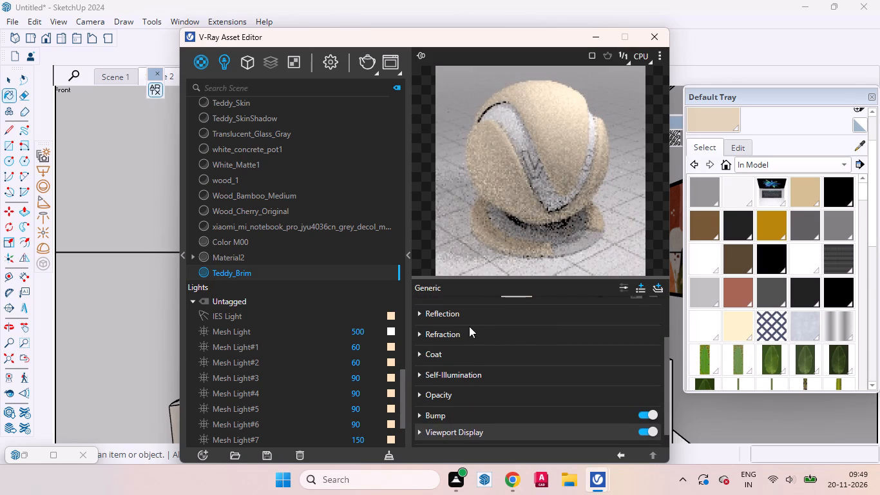
{"action": "left_click", "coordinate": [477, 311]}
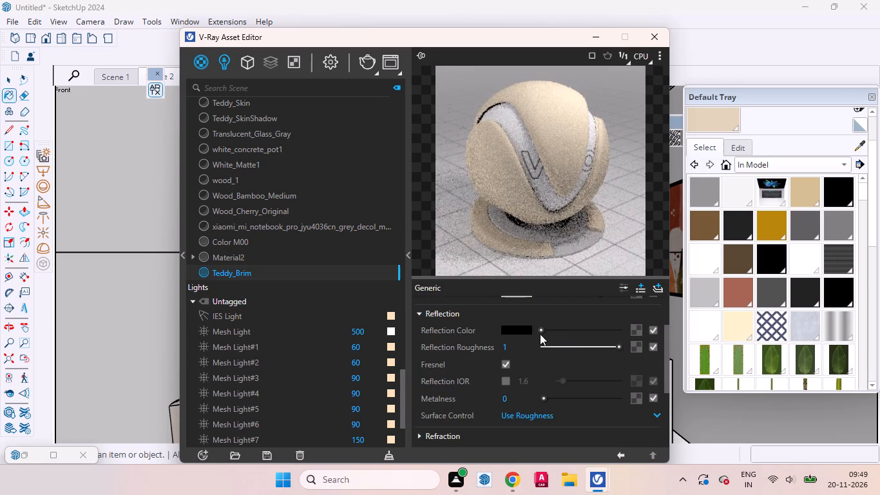
{"action": "left_click_drag", "start_coordinate": [541, 329], "coordinate": [559, 331]}
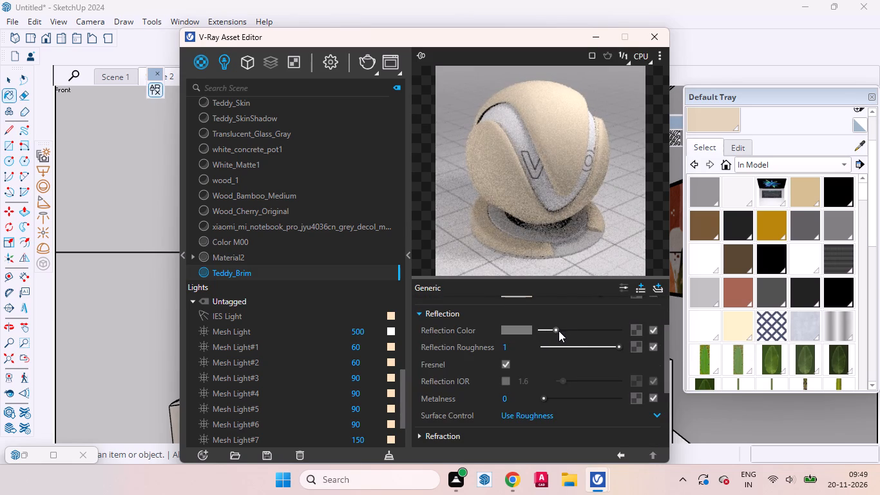
{"action": "left_click_drag", "start_coordinate": [559, 331], "coordinate": [580, 333]}
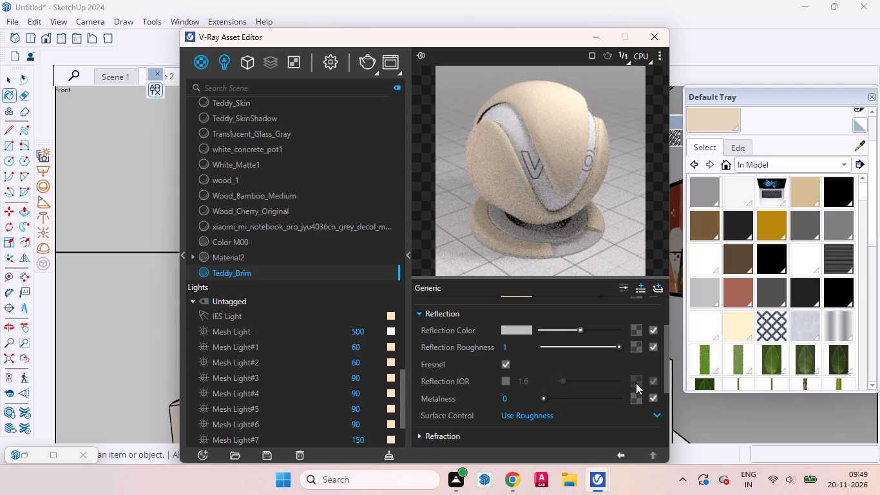
{"action": "left_click", "coordinate": [583, 328]}
{"action": "left_click", "coordinate": [580, 329]}
{"action": "left_click", "coordinate": [410, 256]}
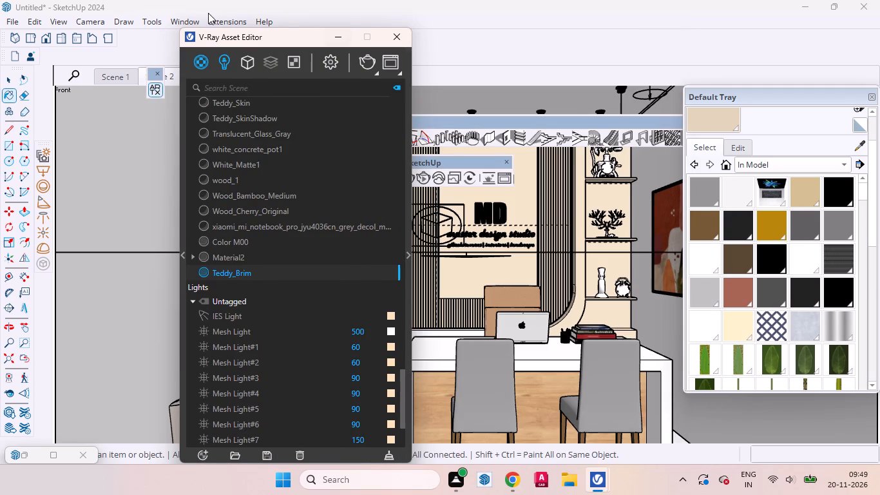
{"action": "left_click", "coordinate": [341, 37]}
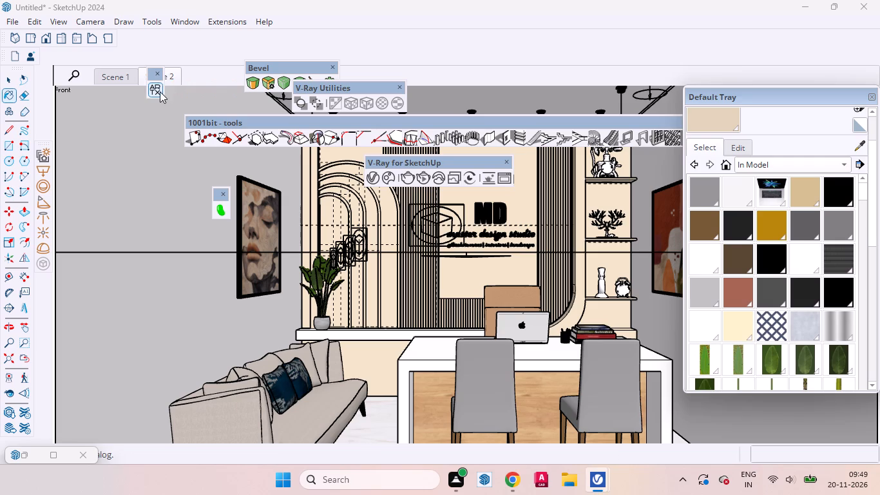
Return to the Scene 2 view, review the render output settings and start a new V-Ray render.
{"action": "left_click", "coordinate": [171, 72]}
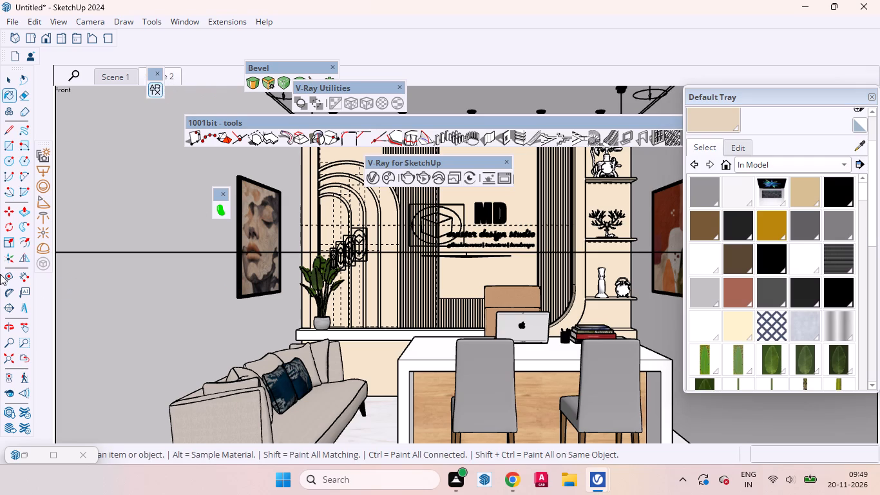
{"action": "left_click", "coordinate": [11, 79]}
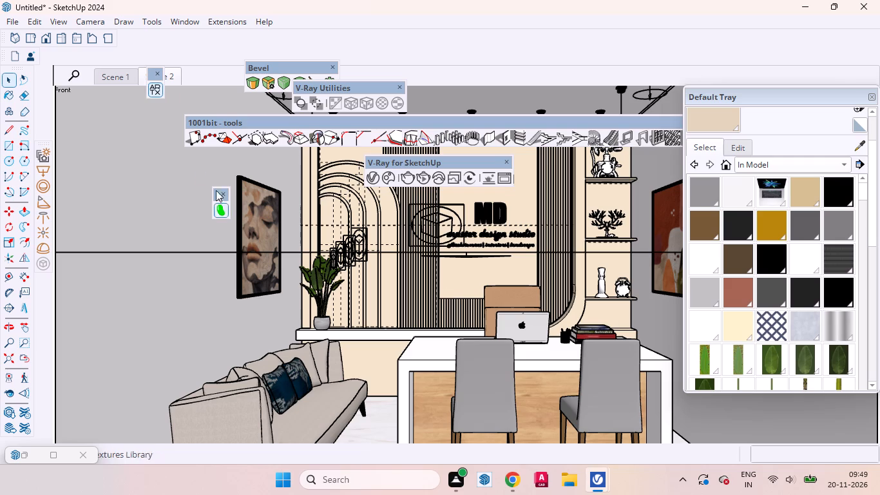
{"action": "left_click", "coordinate": [174, 75]}
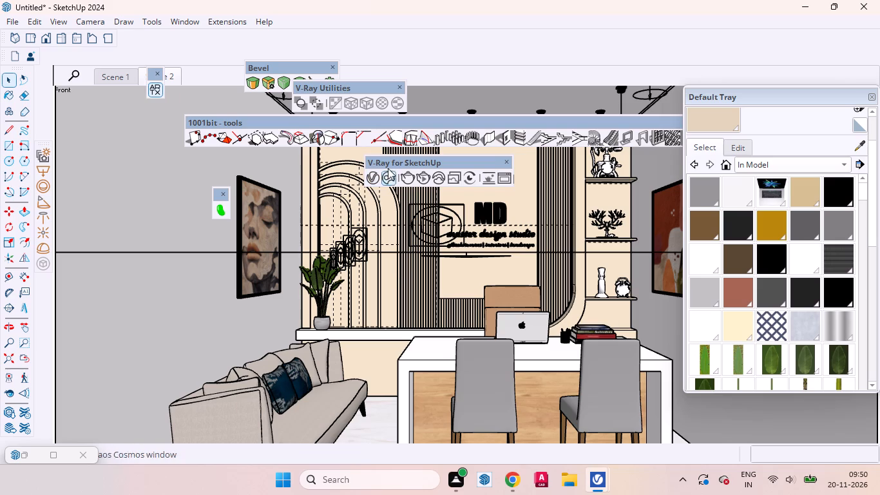
{"action": "left_click", "coordinate": [371, 179]}
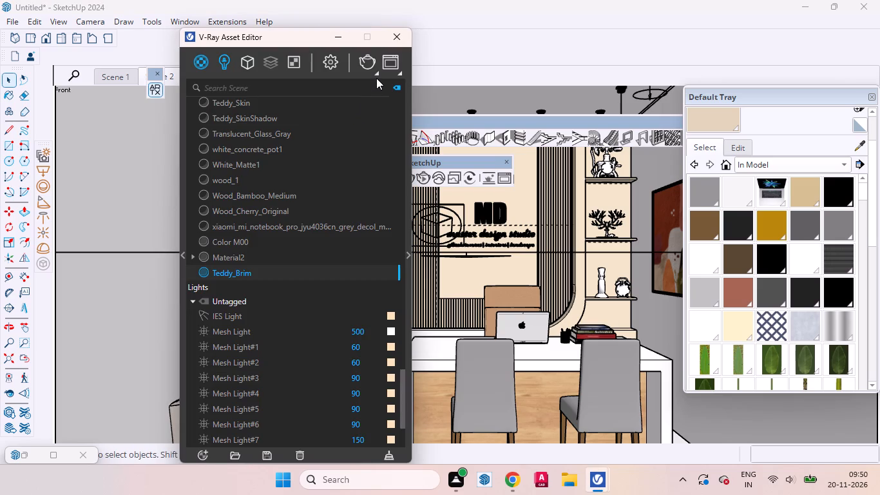
{"action": "left_click", "coordinate": [334, 64]}
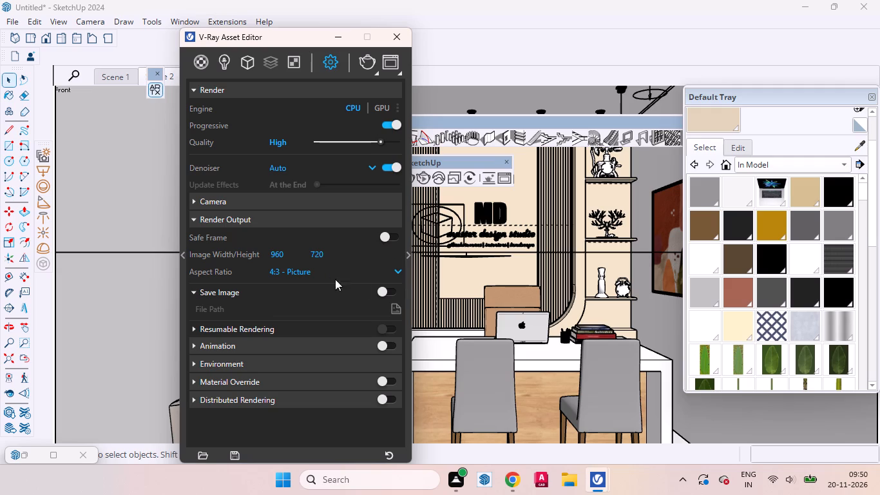
{"action": "left_click", "coordinate": [390, 271]}
{"action": "left_click", "coordinate": [390, 271]}
{"action": "left_click", "coordinate": [365, 62]}
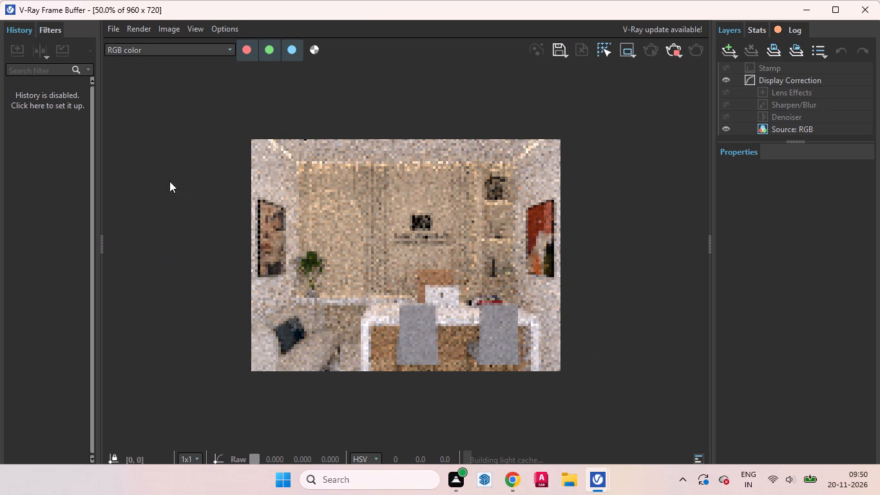
Examine the lighting, back wall panels, shelves and desk in the developing Scene 2 render, leaving it running.
{"action": "left_click_drag", "start_coordinate": [249, 144], "coordinate": [559, 398]}
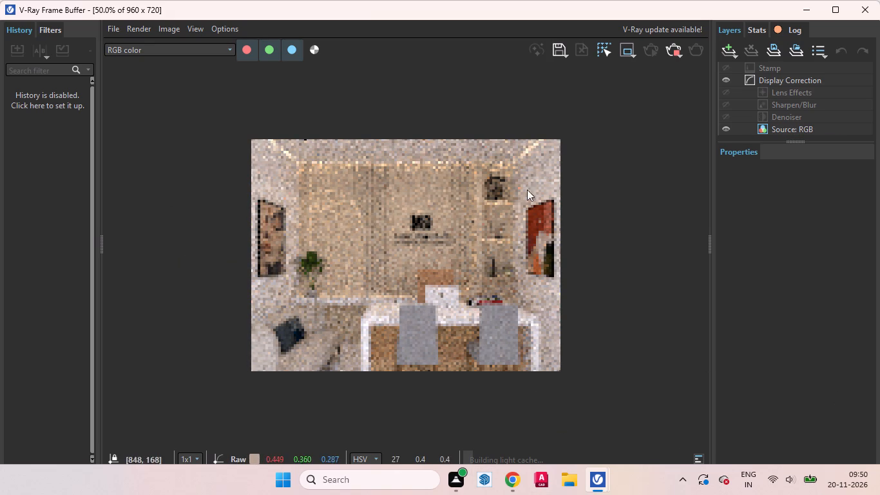
{"action": "left_click_drag", "start_coordinate": [554, 146], "coordinate": [196, 423]}
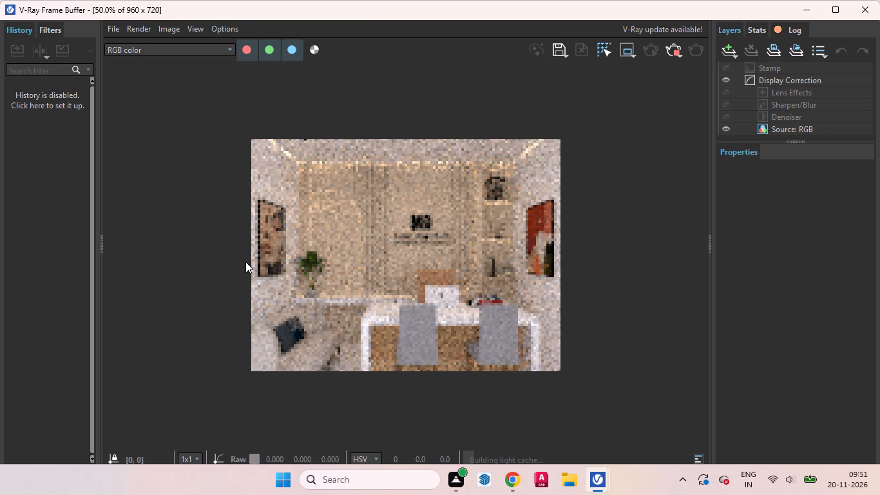
{"action": "left_click_drag", "start_coordinate": [245, 262], "coordinate": [562, 271]}
{"action": "left_click_drag", "start_coordinate": [562, 267], "coordinate": [542, 215]}
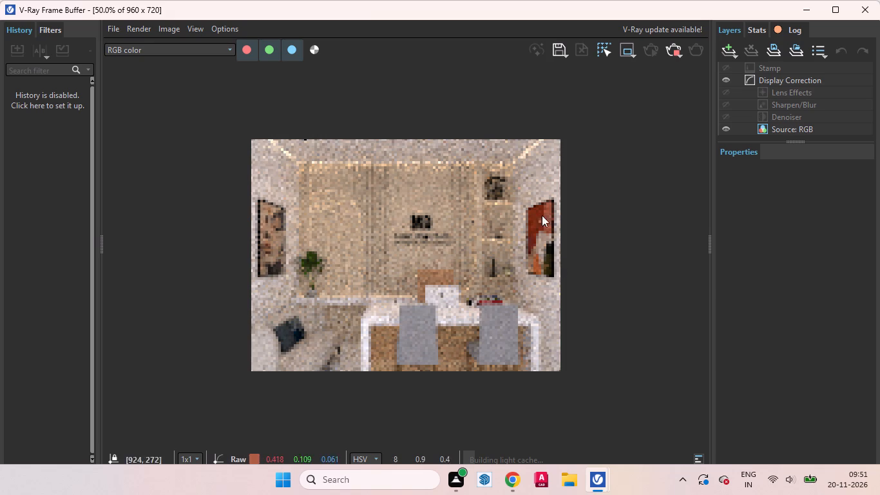
{"action": "left_click_drag", "start_coordinate": [542, 215], "coordinate": [363, 156]}
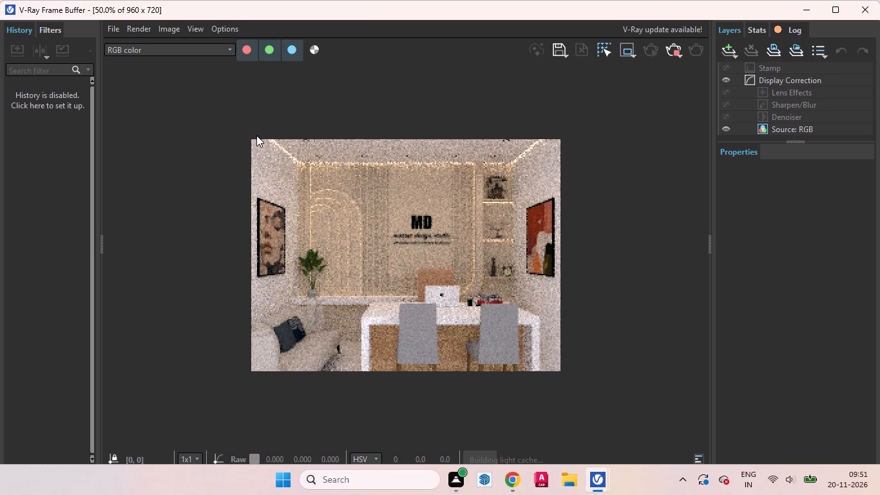
{"action": "left_click_drag", "start_coordinate": [252, 128], "coordinate": [486, 321]}
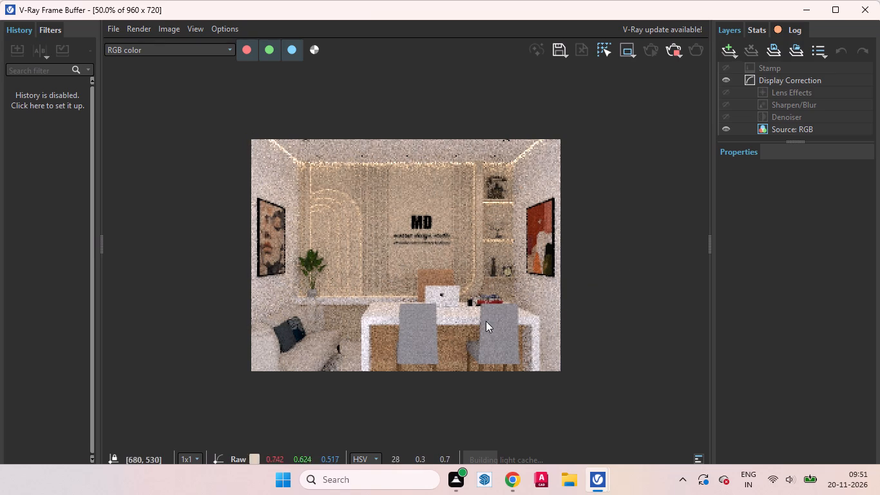
{"action": "left_click_drag", "start_coordinate": [486, 321], "coordinate": [489, 311]}
{"action": "left_click_drag", "start_coordinate": [535, 141], "coordinate": [250, 337]}
{"action": "left_click_drag", "start_coordinate": [254, 268], "coordinate": [626, 264]}
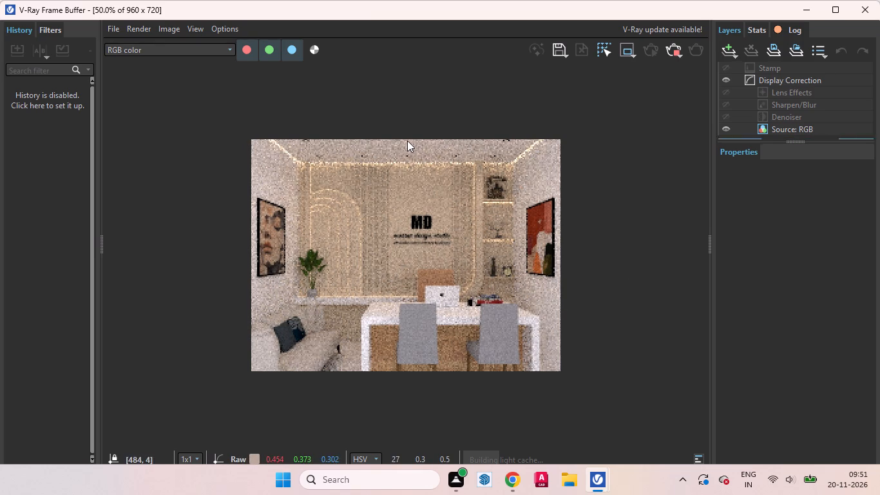
{"action": "left_click_drag", "start_coordinate": [407, 141], "coordinate": [403, 356]}
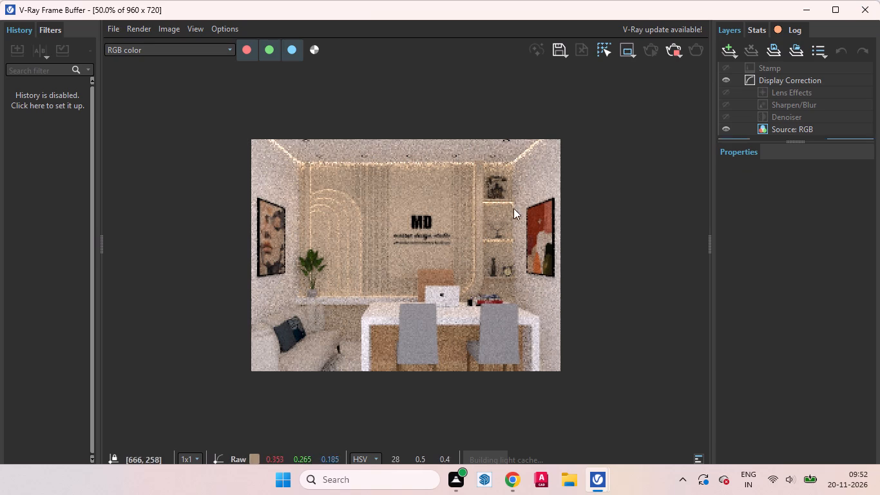
{"action": "left_click_drag", "start_coordinate": [312, 218], "coordinate": [373, 318]}
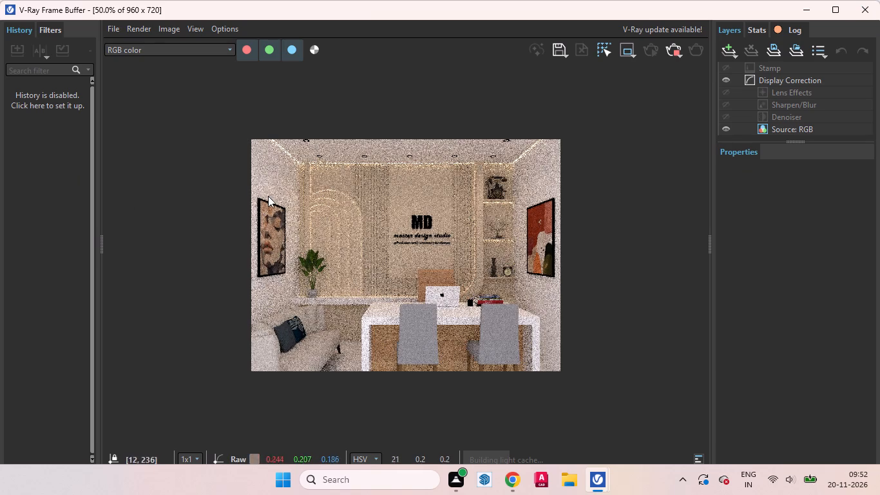
{"action": "left_click_drag", "start_coordinate": [361, 200], "coordinate": [319, 318]}
{"action": "left_click_drag", "start_coordinate": [461, 224], "coordinate": [413, 356]}
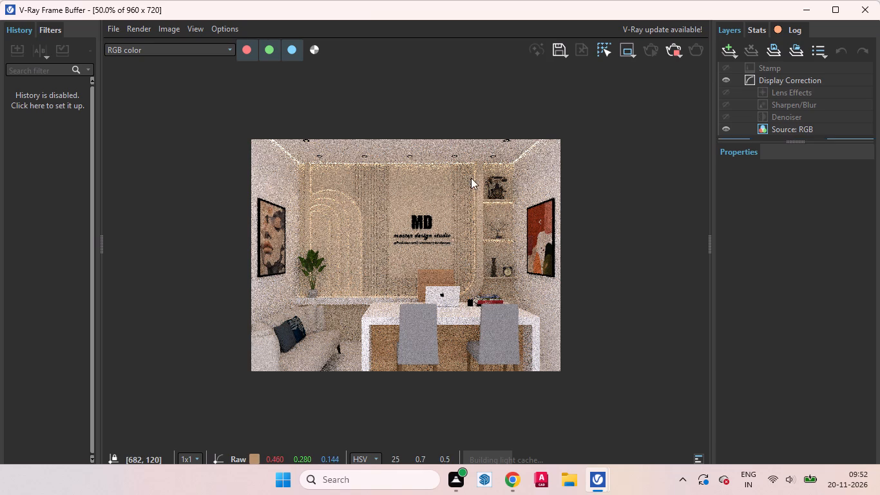
{"action": "left_click_drag", "start_coordinate": [463, 189], "coordinate": [339, 278]}
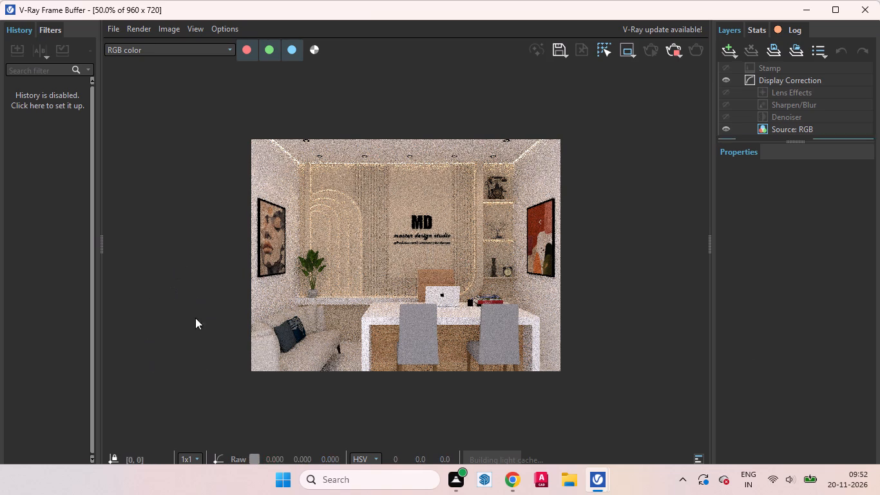
{"action": "left_click", "coordinate": [803, 12]}
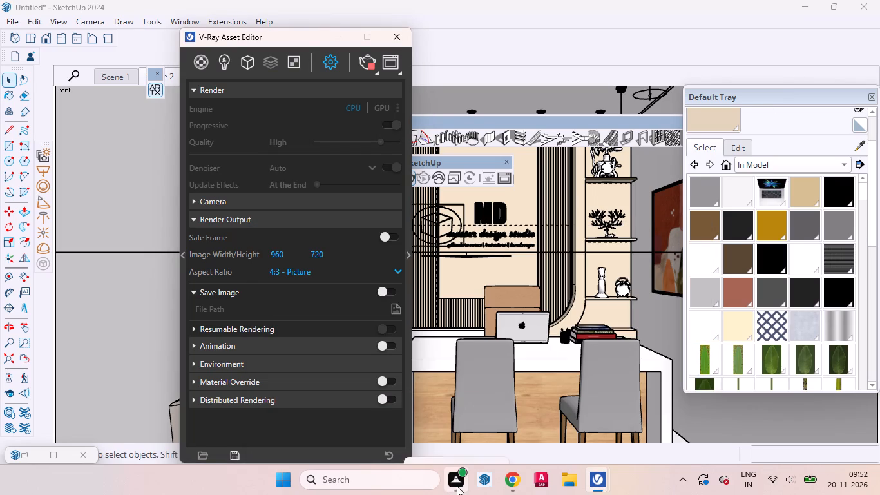
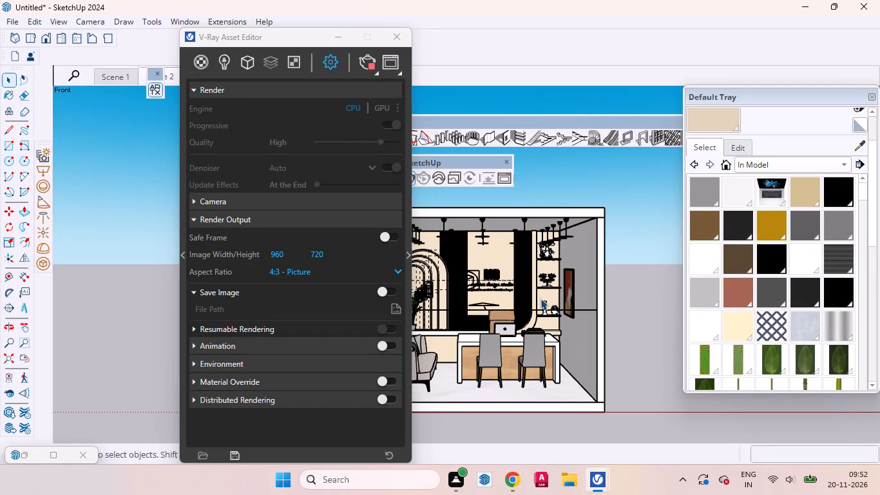
Minimise the V-Ray Asset Editor so the model view is clear.
{"action": "middle_click_drag", "start_coordinate": [539, 277], "coordinate": [505, 400]}
{"action": "scroll", "coordinate": [499, 324], "scroll_direction": "down", "scroll_amount": 7}
{"action": "middle_click_drag", "start_coordinate": [507, 321], "coordinate": [524, 396]}
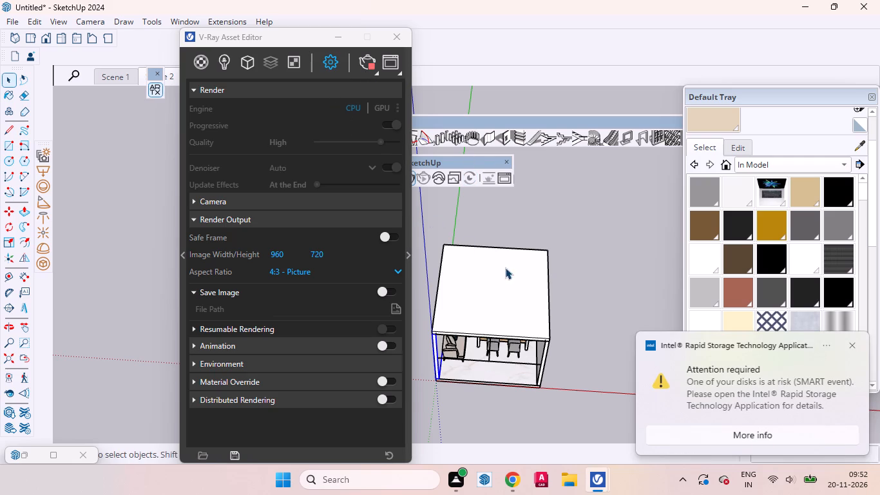
{"action": "left_click", "coordinate": [336, 37]}
Place a Tape Measure guide across the roof's top face, 6' from its side edge along the blue vertical axis side, through the edge midpoint.
{"action": "scroll", "coordinate": [470, 285], "scroll_direction": "up", "scroll_amount": 6}
{"action": "middle_click_drag", "start_coordinate": [513, 275], "coordinate": [486, 338]}
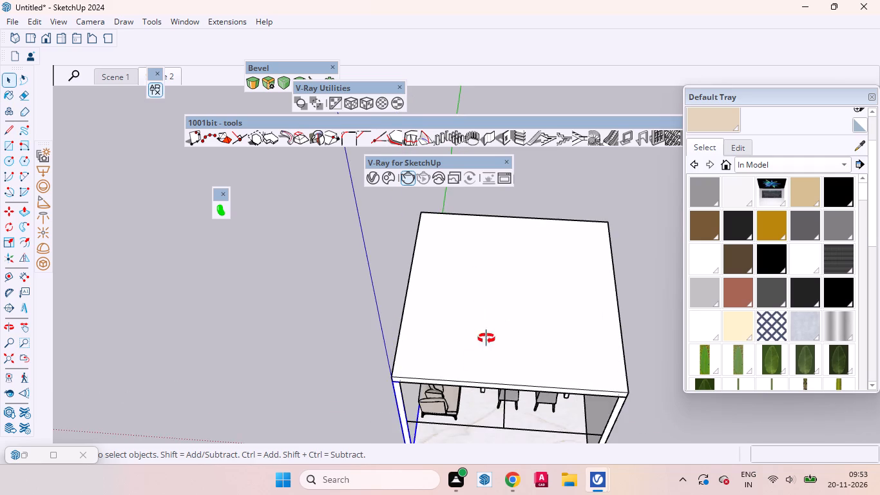
{"action": "middle_click_drag", "start_coordinate": [486, 338], "coordinate": [473, 376]}
{"action": "scroll", "coordinate": [404, 273], "scroll_direction": "down", "scroll_amount": 3}
{"action": "middle_click_drag", "start_coordinate": [469, 356], "coordinate": [620, 390]}
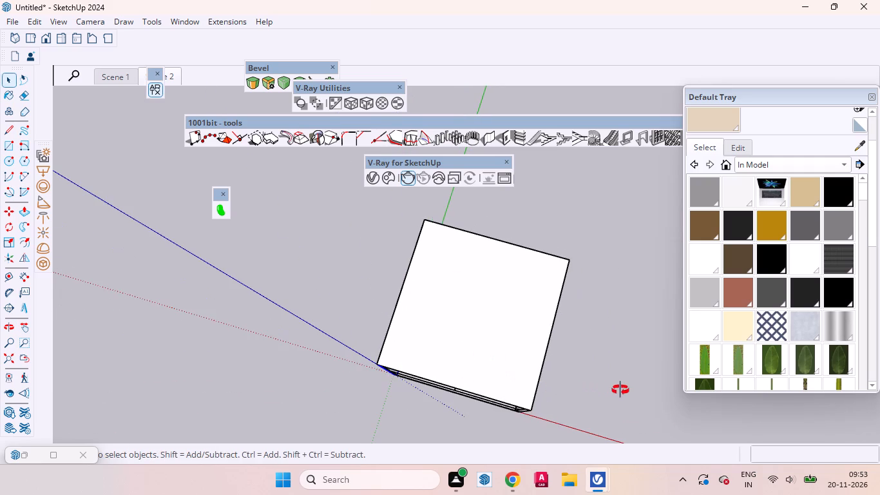
{"action": "middle_click_drag", "start_coordinate": [620, 390], "coordinate": [624, 389]}
{"action": "middle_click_drag", "start_coordinate": [595, 372], "coordinate": [697, 389]}
{"action": "middle_click_drag", "start_coordinate": [585, 374], "coordinate": [550, 356]}
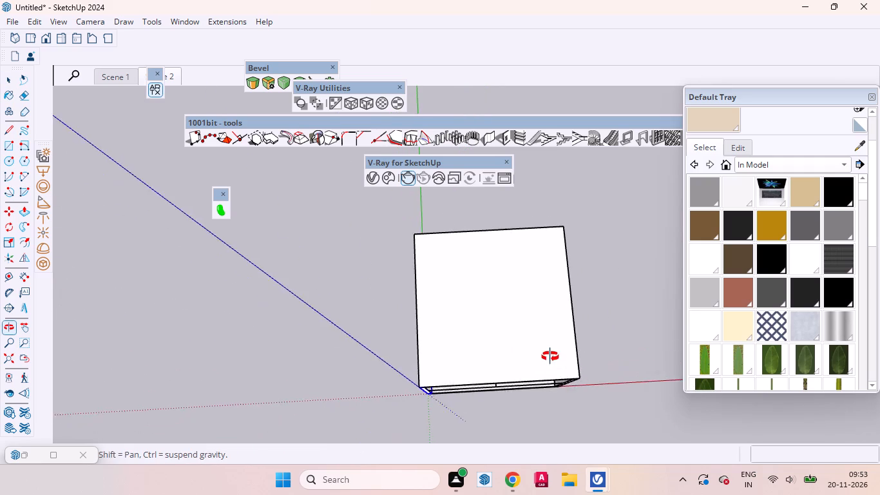
{"action": "middle_click_drag", "start_coordinate": [550, 356], "coordinate": [549, 373]}
{"action": "key", "text": "t"}
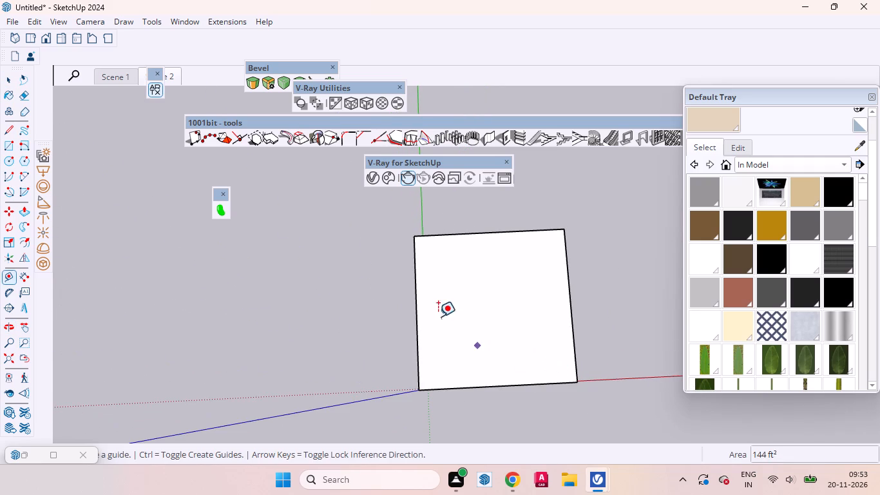
{"action": "left_click", "coordinate": [414, 284]}
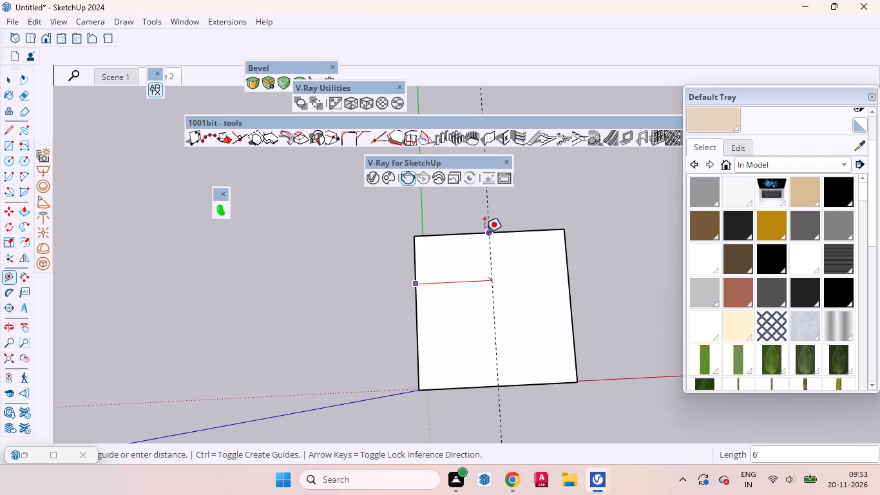
{"action": "left_click", "coordinate": [485, 231]}
{"action": "left_click", "coordinate": [526, 231]}
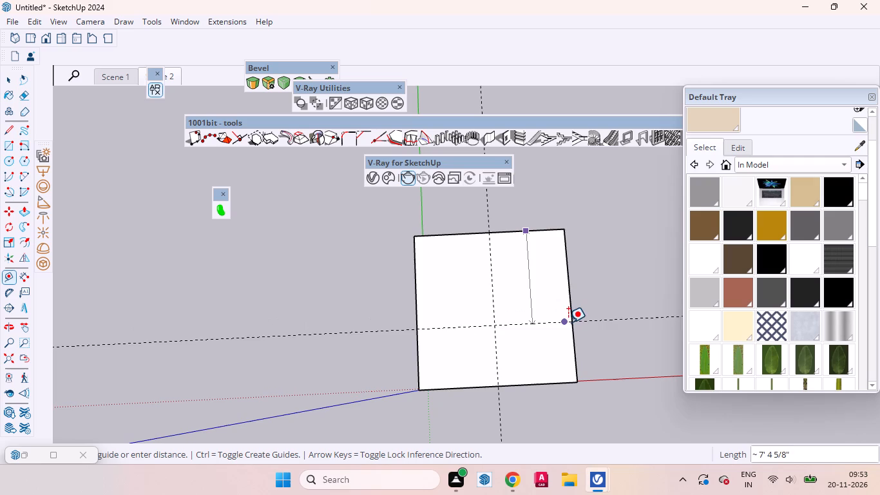
{"action": "key", "text": "space"}
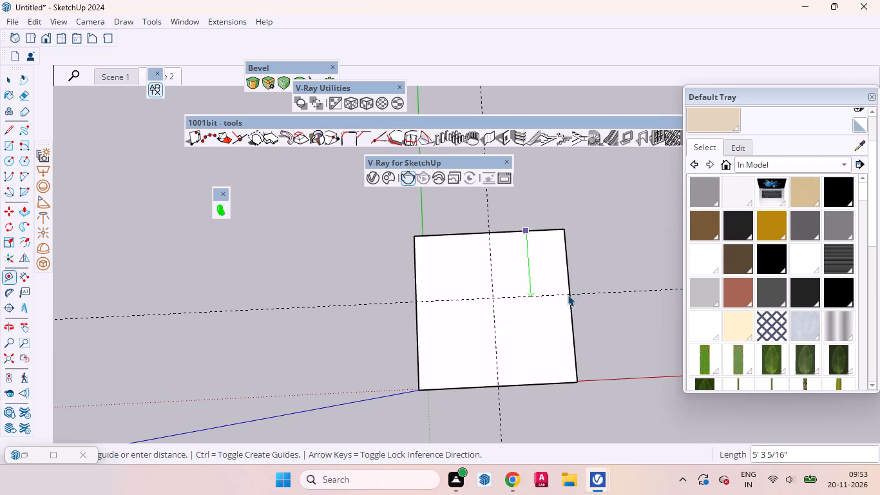
Place a second guide on the roof's top face, perpendicular to the first and 6' from the parallel roof edge.
{"action": "middle_click_drag", "start_coordinate": [579, 320], "coordinate": [217, 298]}
{"action": "scroll", "coordinate": [333, 263], "scroll_direction": "up", "scroll_amount": 2}
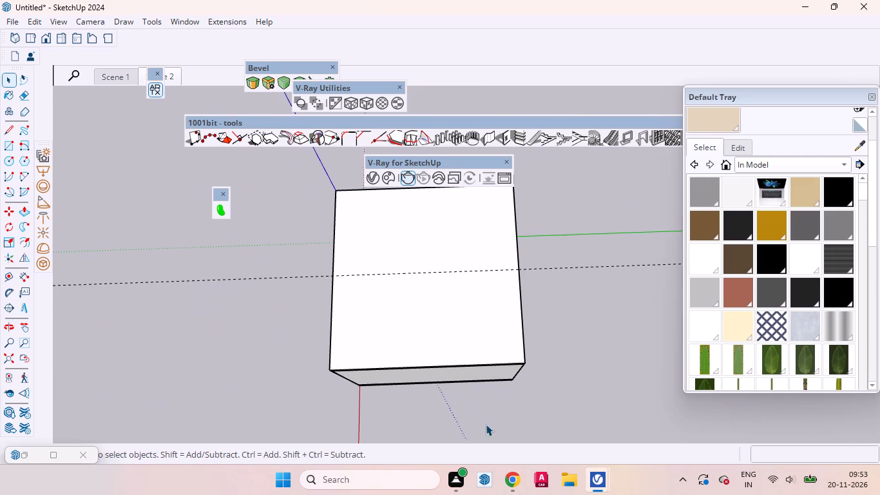
{"action": "scroll", "coordinate": [481, 447], "scroll_direction": "down", "scroll_amount": 9}
{"action": "scroll", "coordinate": [479, 353], "scroll_direction": "down", "scroll_amount": 3}
{"action": "scroll", "coordinate": [591, 265], "scroll_direction": "up", "scroll_amount": 2}
{"action": "key", "text": "t"}
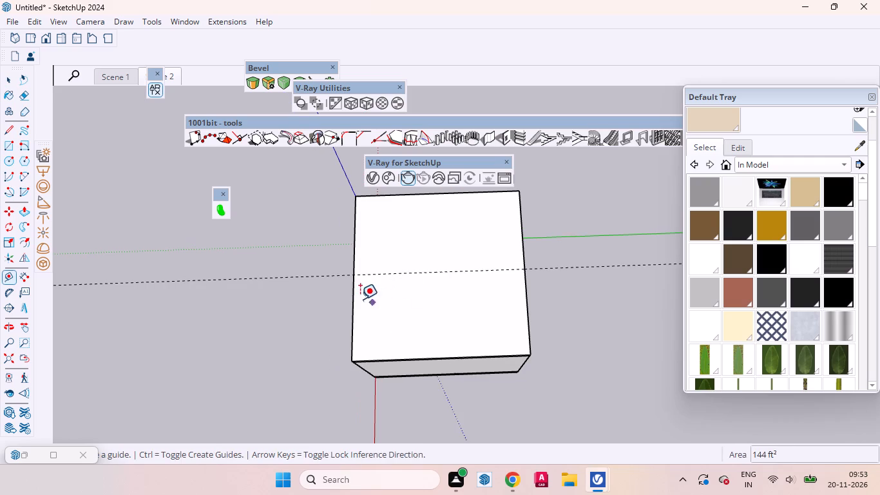
{"action": "left_click", "coordinate": [356, 247]}
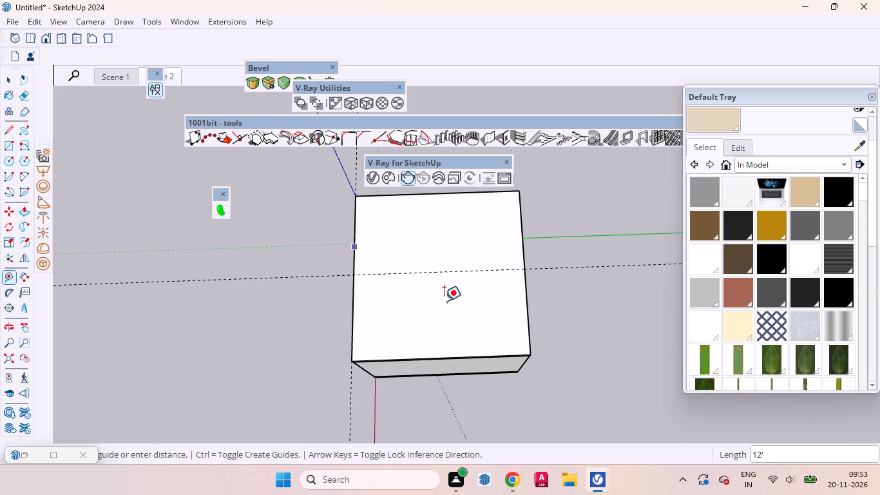
{"action": "left_click", "coordinate": [445, 356]}
{"action": "key", "text": "space"}
Draw a circle of 6' radius on the roof's top face, centred on the intersection of the two guides.
{"action": "middle_click_drag", "start_coordinate": [496, 320], "coordinate": [532, 327]}
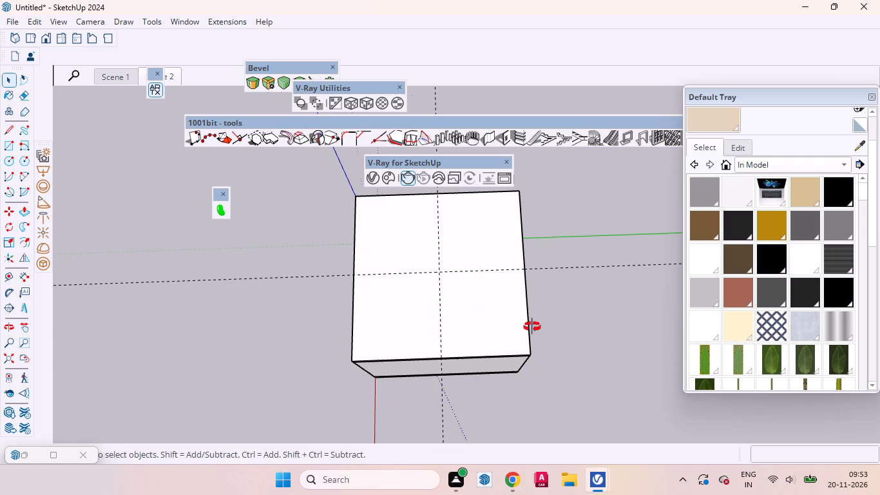
{"action": "middle_click_drag", "start_coordinate": [532, 327], "coordinate": [799, 319]}
{"action": "scroll", "coordinate": [530, 315], "scroll_direction": "up", "scroll_amount": 3}
{"action": "scroll", "coordinate": [526, 335], "scroll_direction": "down", "scroll_amount": 3}
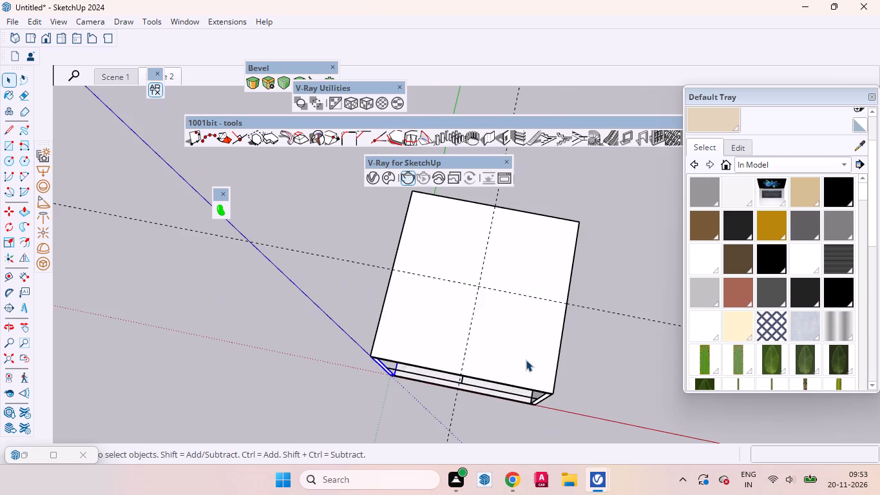
{"action": "scroll", "coordinate": [526, 361], "scroll_direction": "down", "scroll_amount": 2}
{"action": "key", "text": "c"}
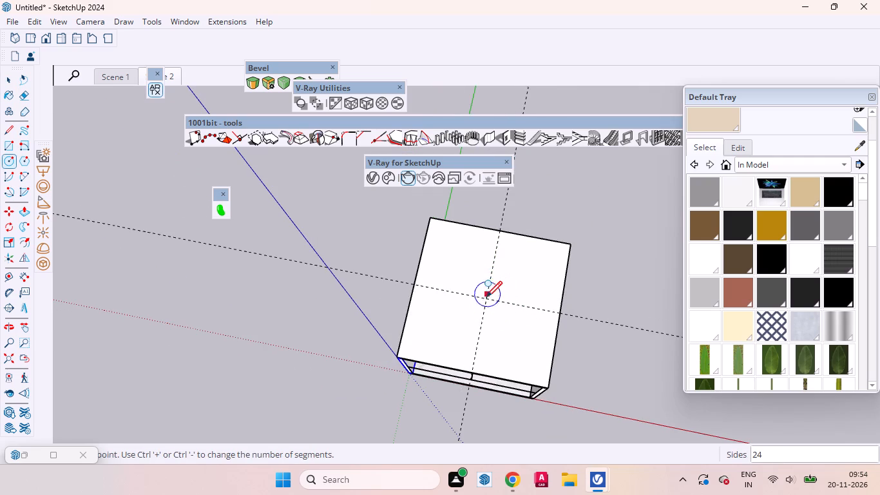
{"action": "left_click", "coordinate": [486, 297]}
{"action": "left_click", "coordinate": [496, 225]}
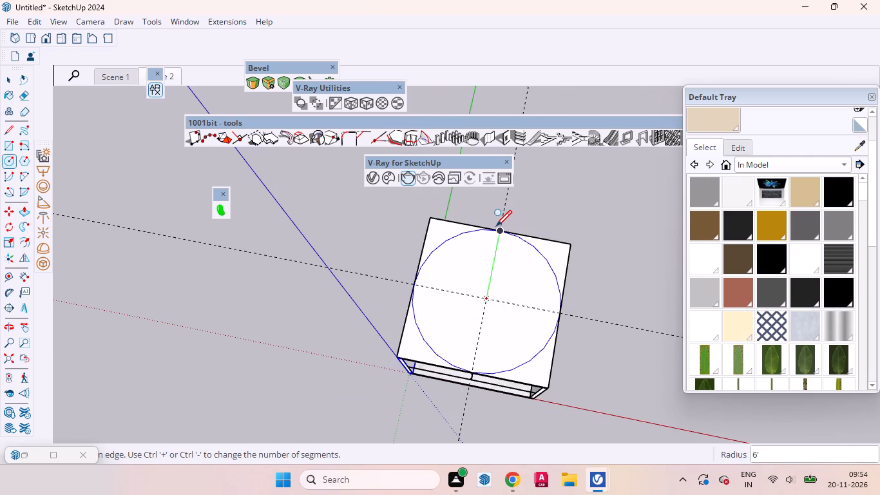
{"action": "key", "text": "space"}
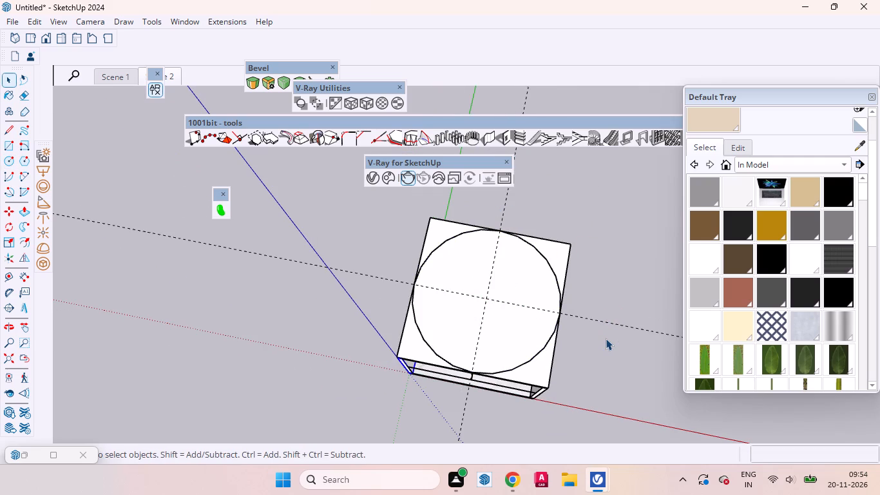
Push/Pull the circular face upward about 7 11/16" into a disc on the roof.
{"action": "key", "text": "p"}
{"action": "left_click", "coordinate": [523, 335]}
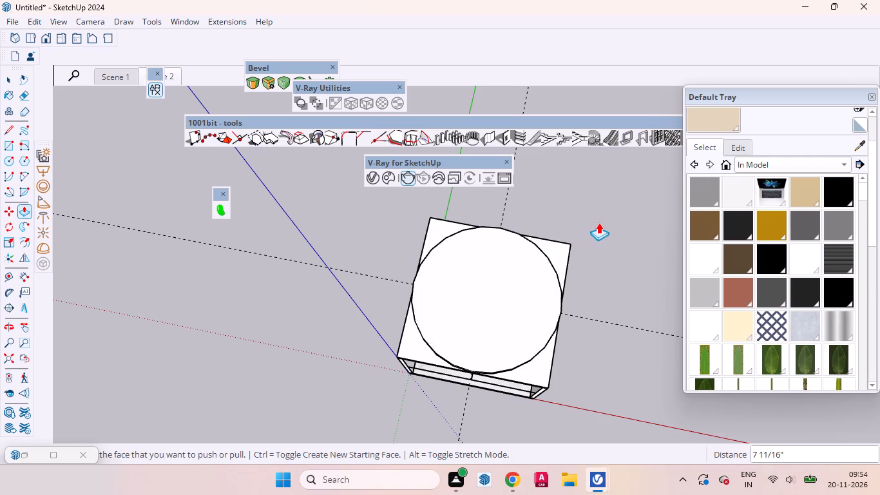
{"action": "key", "text": "space"}
Move the disc by its curved side along the green axis about 13' 10", off the roof and behind the room.
{"action": "middle_click_drag", "start_coordinate": [603, 330], "coordinate": [588, 208]}
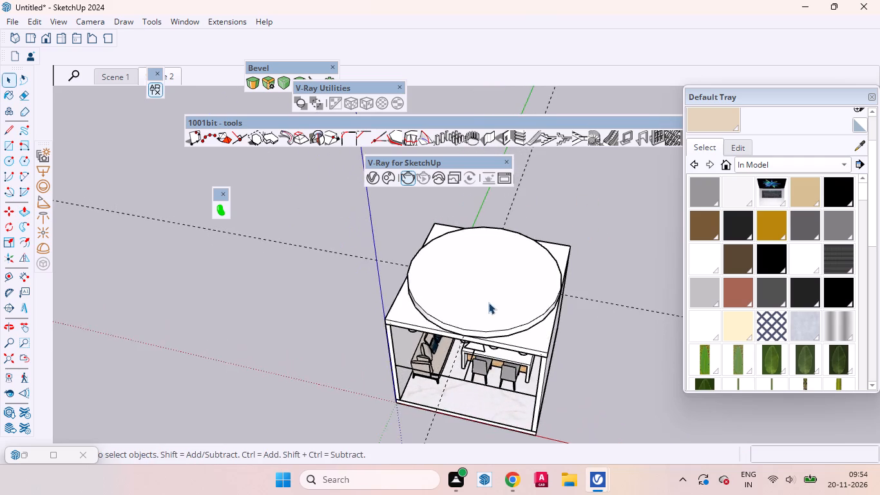
{"action": "scroll", "coordinate": [488, 313], "scroll_direction": "up", "scroll_amount": 6}
{"action": "middle_click_drag", "start_coordinate": [527, 329], "coordinate": [504, 258]}
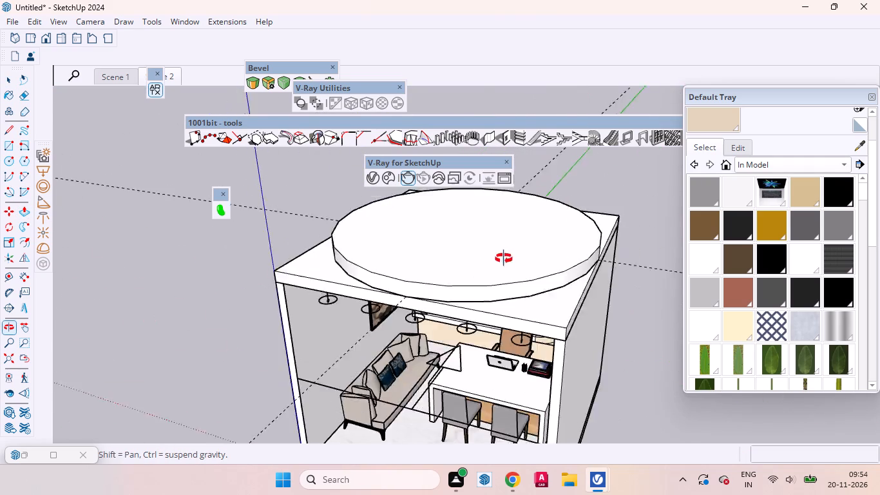
{"action": "middle_click_drag", "start_coordinate": [504, 258], "coordinate": [427, 257]}
{"action": "left_click", "coordinate": [502, 270]}
{"action": "middle_click_drag", "start_coordinate": [447, 278], "coordinate": [605, 287]}
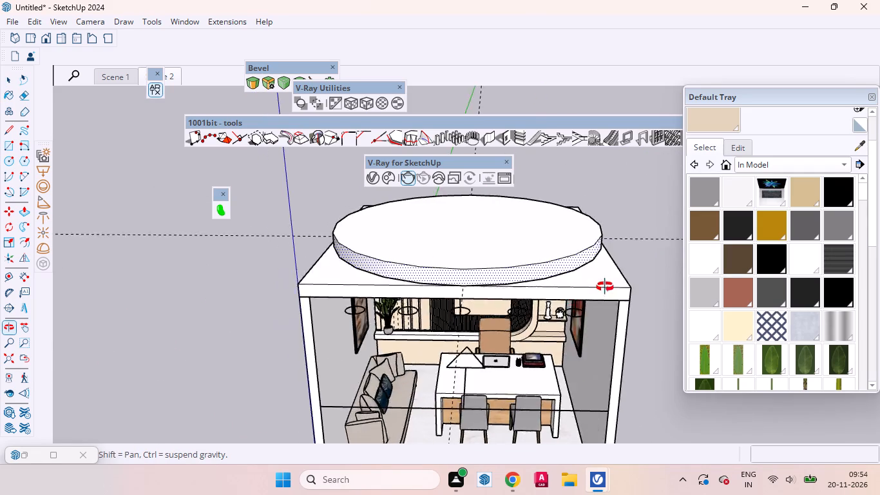
{"action": "middle_click_drag", "start_coordinate": [605, 287], "coordinate": [442, 341]}
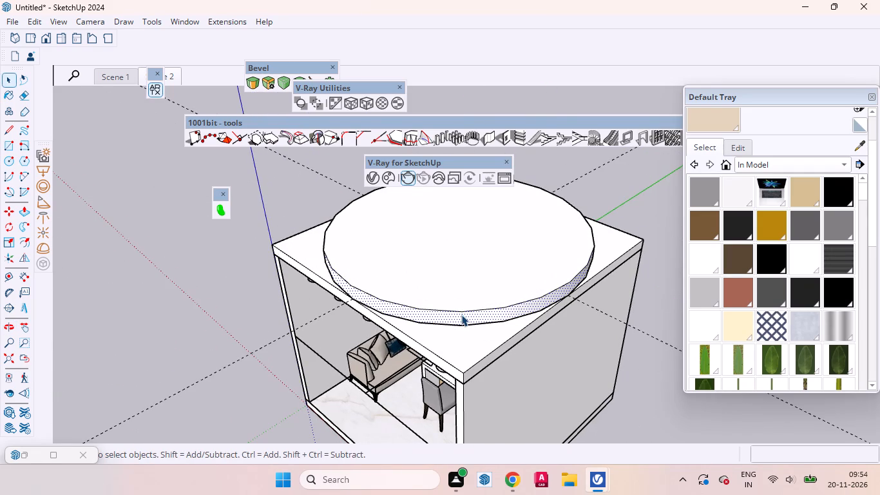
{"action": "key", "text": "m"}
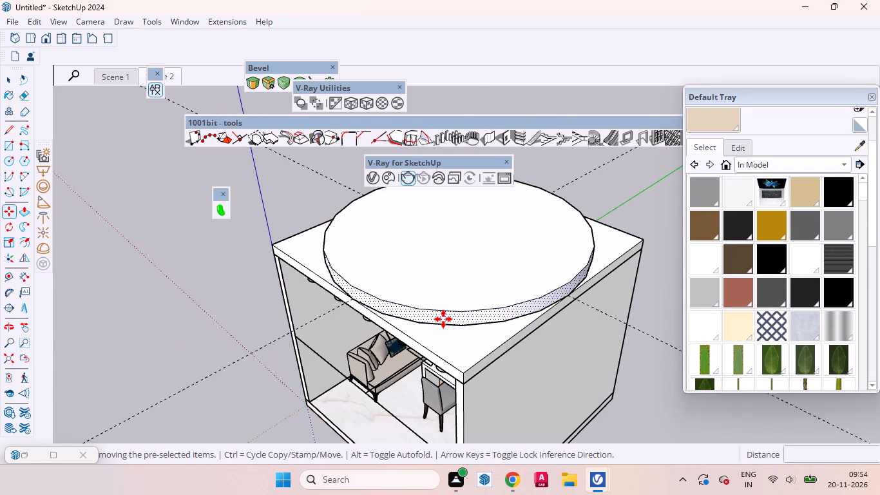
{"action": "left_click", "coordinate": [443, 319]}
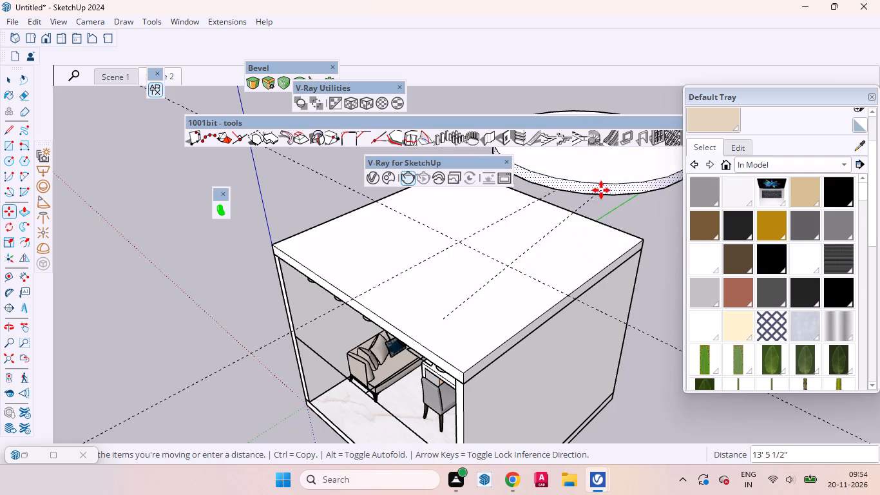
{"action": "scroll", "coordinate": [573, 212], "scroll_direction": "down", "scroll_amount": 2}
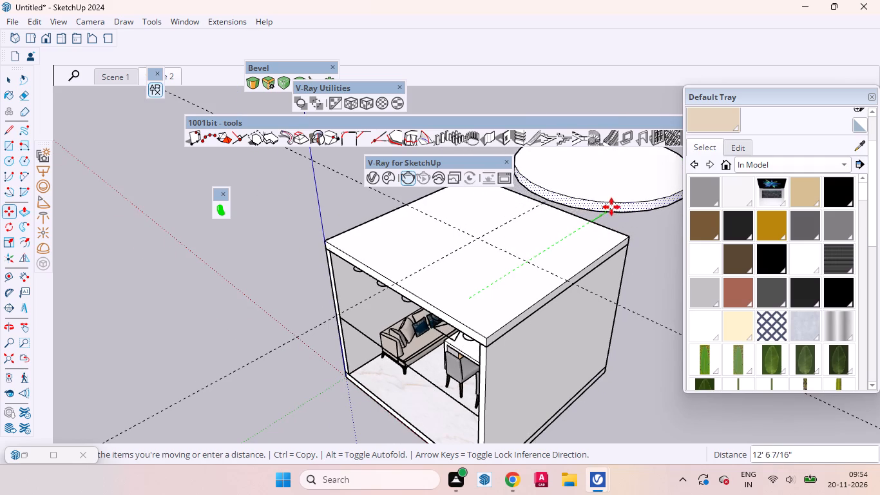
{"action": "left_click", "coordinate": [622, 200]}
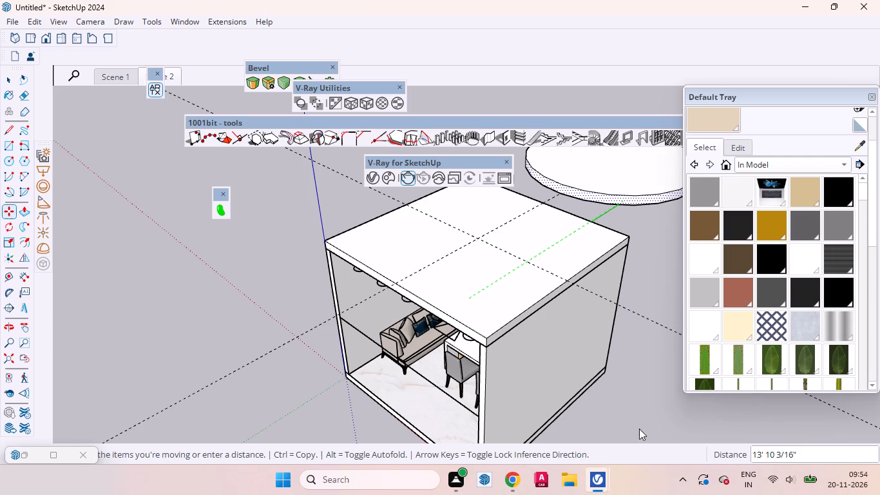
{"action": "key", "text": "space"}
{"action": "key", "text": "space"}
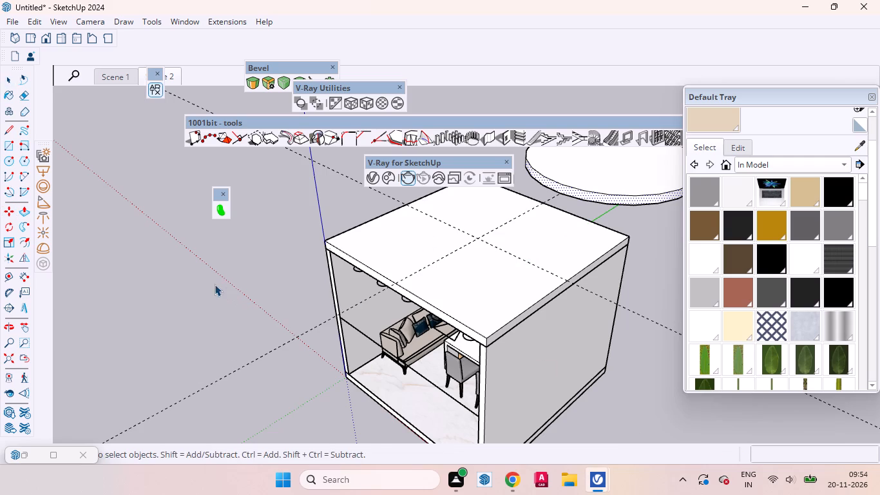
Place a guide across the disc's underside about 5' 11 3/8" from its edge, through the centre and crossing the existing guide.
{"action": "scroll", "coordinate": [213, 344], "scroll_direction": "down", "scroll_amount": 4}
{"action": "middle_click_drag", "start_coordinate": [365, 356], "coordinate": [681, 279]}
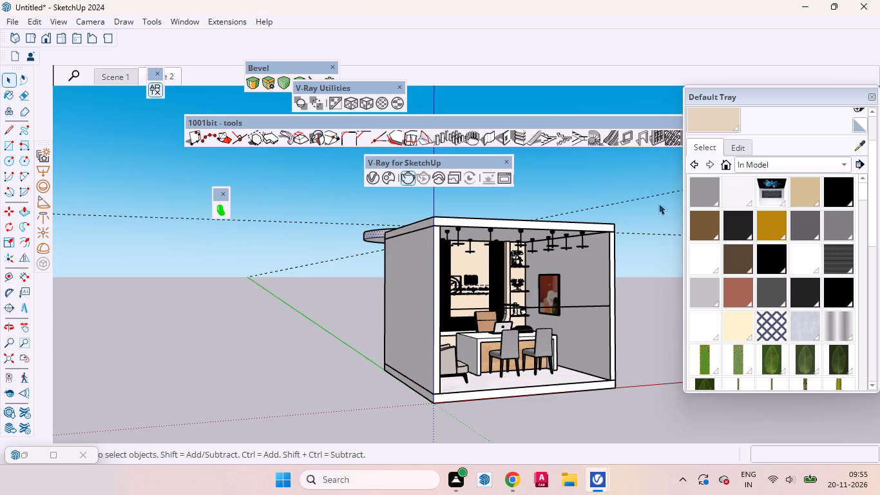
{"action": "scroll", "coordinate": [149, 229], "scroll_direction": "up", "scroll_amount": 7}
{"action": "middle_click_drag", "start_coordinate": [486, 262], "coordinate": [879, 477]}
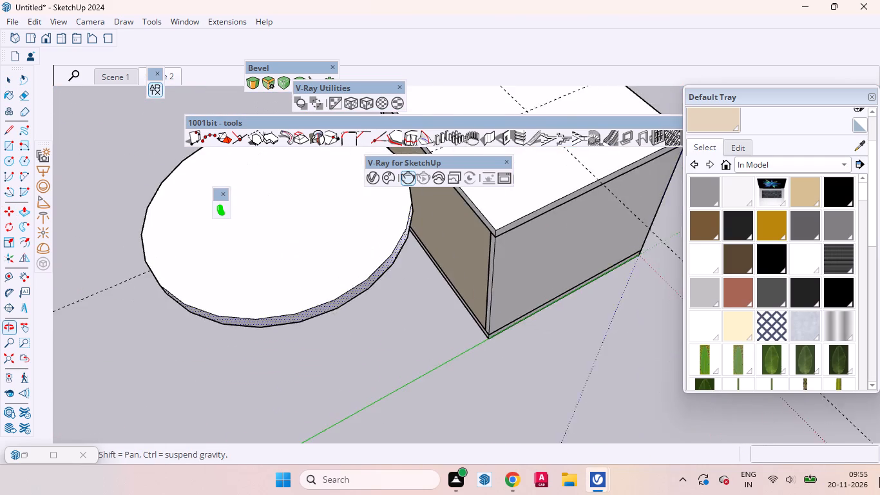
{"action": "middle_click_drag", "start_coordinate": [879, 477], "coordinate": [879, 481]}
{"action": "scroll", "coordinate": [416, 338], "scroll_direction": "down", "scroll_amount": 8}
{"action": "middle_click_drag", "start_coordinate": [410, 343], "coordinate": [356, 148]}
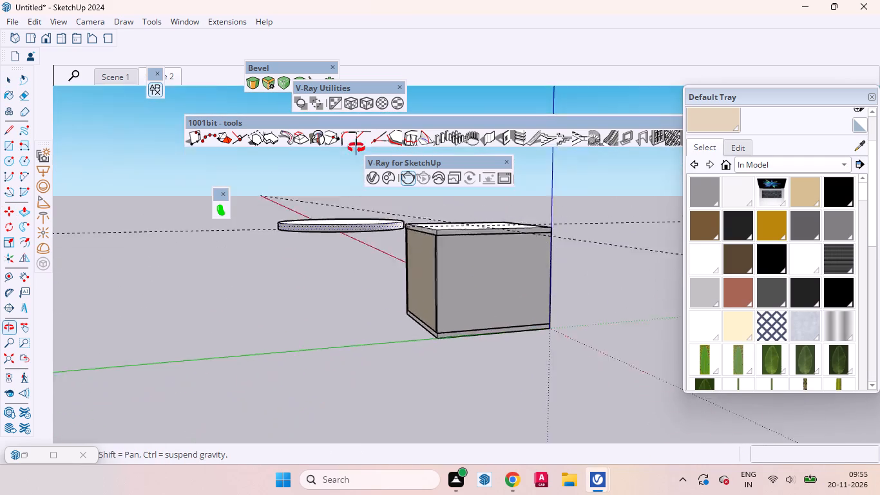
{"action": "middle_click_drag", "start_coordinate": [356, 148], "coordinate": [354, 141]}
{"action": "scroll", "coordinate": [306, 232], "scroll_direction": "up", "scroll_amount": 6}
{"action": "middle_click_drag", "start_coordinate": [342, 218], "coordinate": [333, 146]}
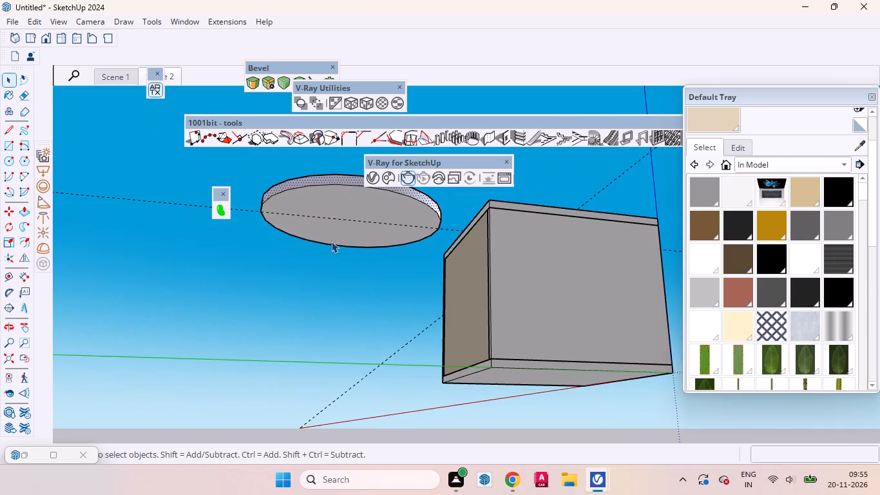
{"action": "scroll", "coordinate": [337, 311], "scroll_direction": "down", "scroll_amount": 3}
{"action": "scroll", "coordinate": [370, 379], "scroll_direction": "down", "scroll_amount": 4}
{"action": "scroll", "coordinate": [309, 253], "scroll_direction": "up", "scroll_amount": 11}
{"action": "middle_click_drag", "start_coordinate": [385, 299], "coordinate": [383, 282]}
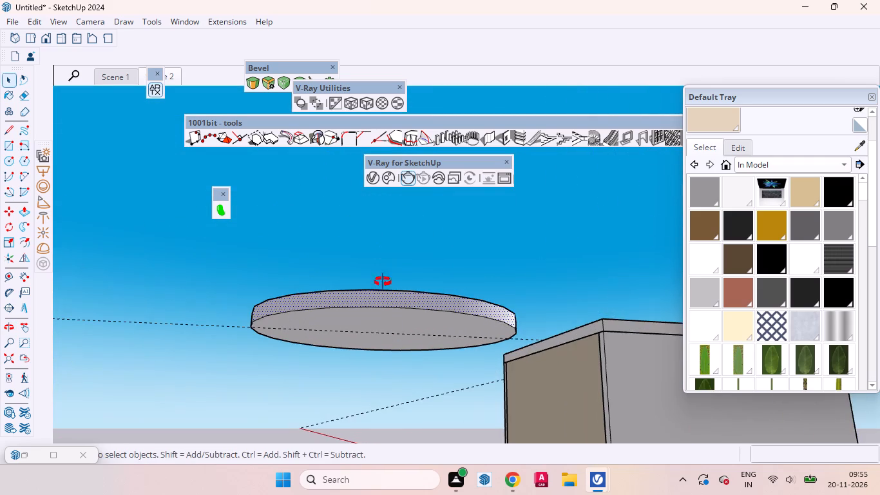
{"action": "middle_click_drag", "start_coordinate": [383, 282], "coordinate": [350, 142]}
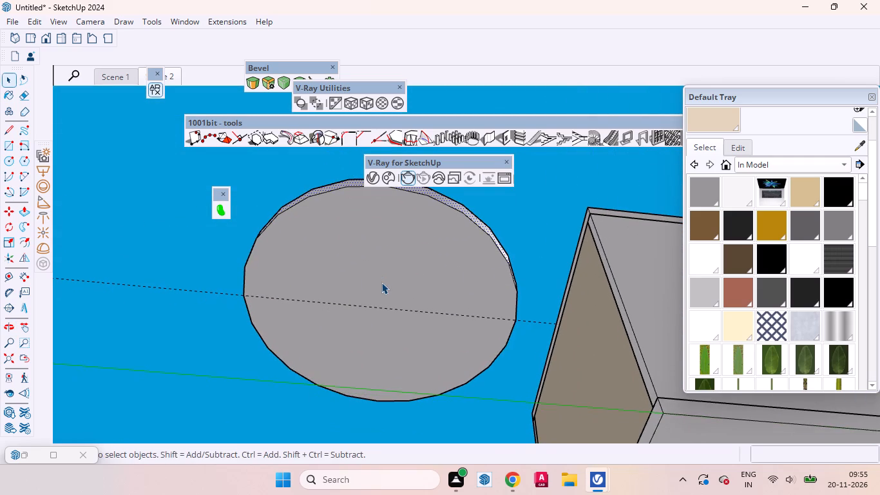
{"action": "key", "text": "t"}
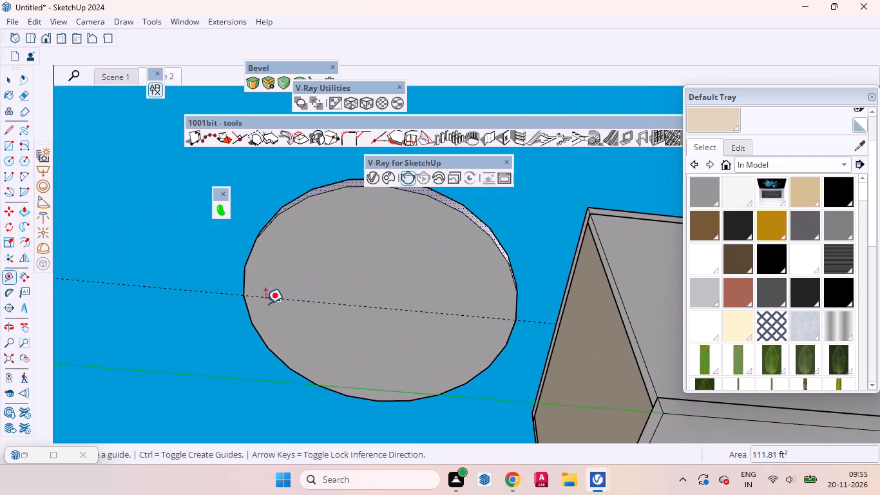
{"action": "left_click", "coordinate": [242, 287]}
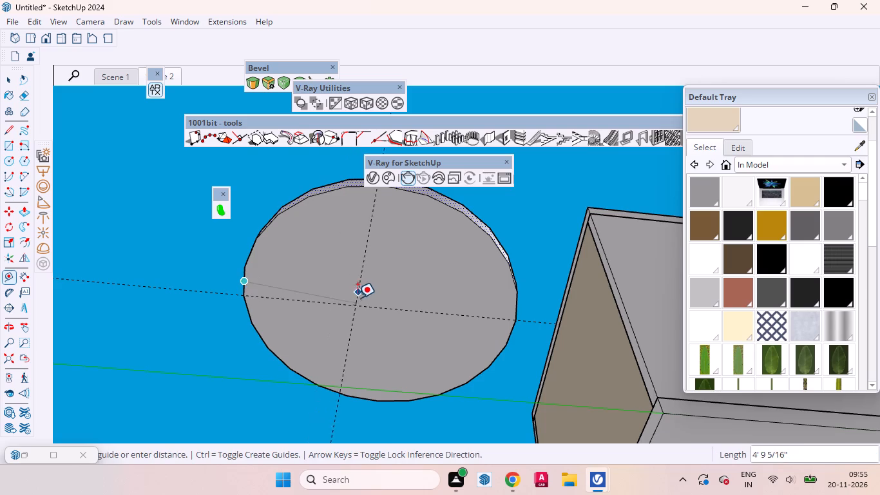
{"action": "scroll", "coordinate": [347, 302], "scroll_direction": "down", "scroll_amount": 4}
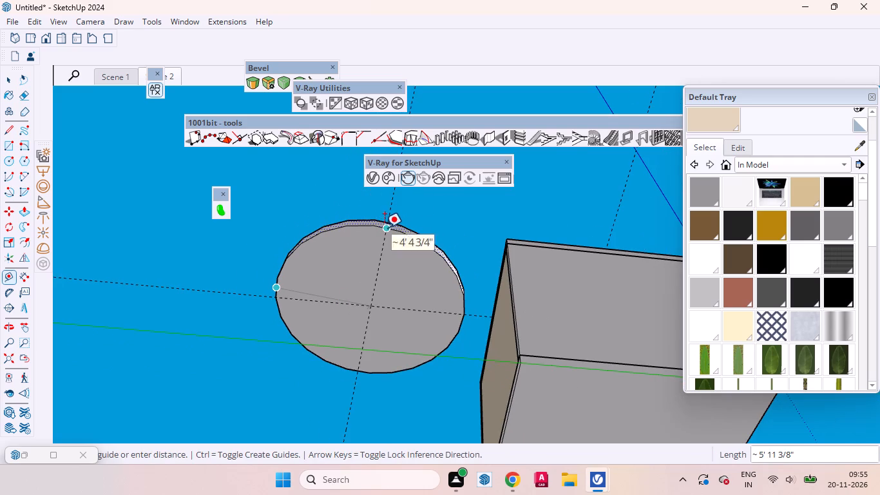
{"action": "left_click", "coordinate": [385, 228]}
{"action": "key", "text": "space"}
Draw a circle of about 4' 3 7/8" radius on the disc's underside, centred on the intersection of the guides.
{"action": "middle_click_drag", "start_coordinate": [372, 364], "coordinate": [370, 213]}
{"action": "left_click", "coordinate": [370, 313]}
{"action": "key", "text": "c"}
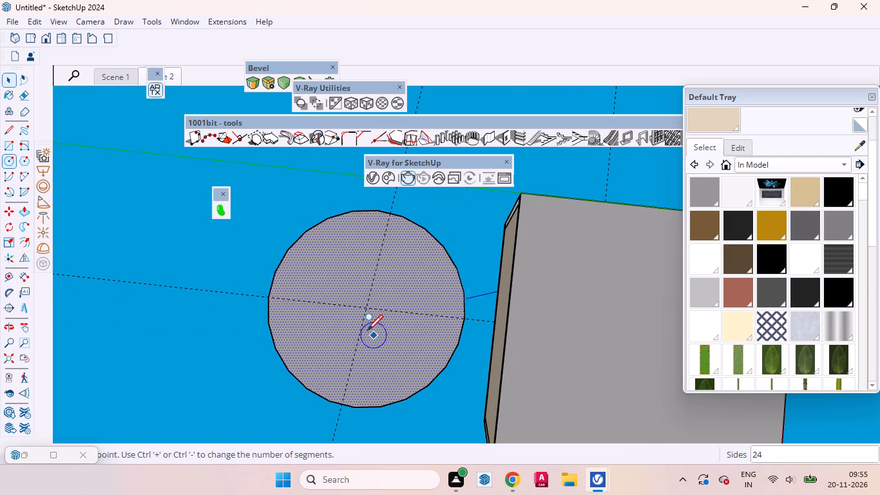
{"action": "left_click", "coordinate": [365, 311]}
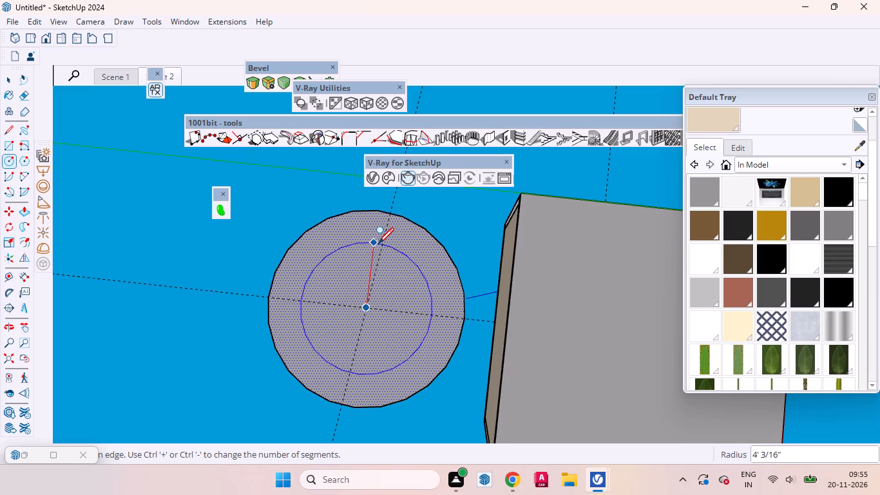
{"action": "left_click", "coordinate": [386, 240]}
{"action": "key", "text": "space"}
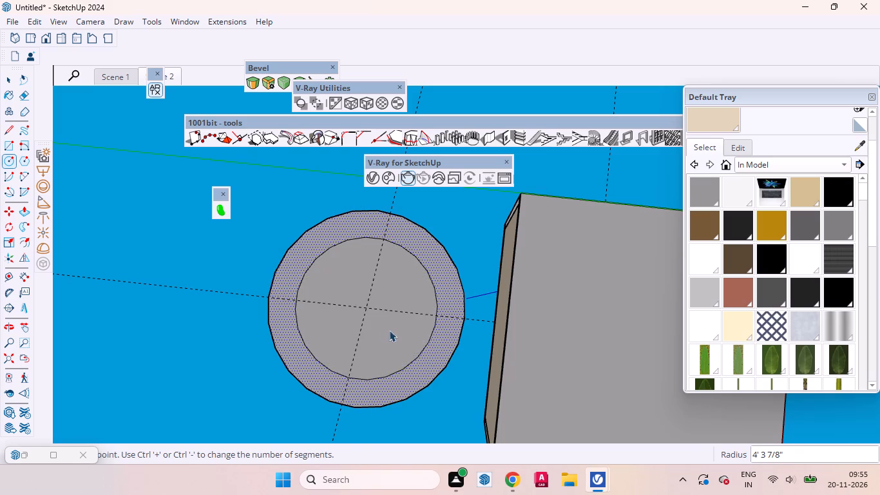
Push/Pull the inner circular face on the disc's underside downward about 12' 11 7/16" into a cylinder.
{"action": "middle_click_drag", "start_coordinate": [384, 318], "coordinate": [383, 380]}
{"action": "left_click", "coordinate": [356, 280]}
{"action": "middle_click_drag", "start_coordinate": [371, 311], "coordinate": [352, 405]}
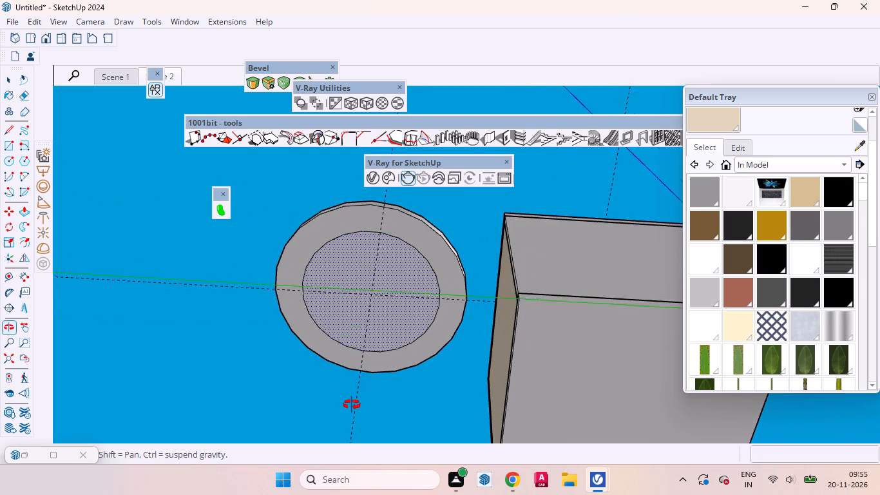
{"action": "middle_click_drag", "start_coordinate": [352, 405], "coordinate": [352, 407]}
{"action": "key", "text": "p"}
{"action": "left_click", "coordinate": [350, 289]}
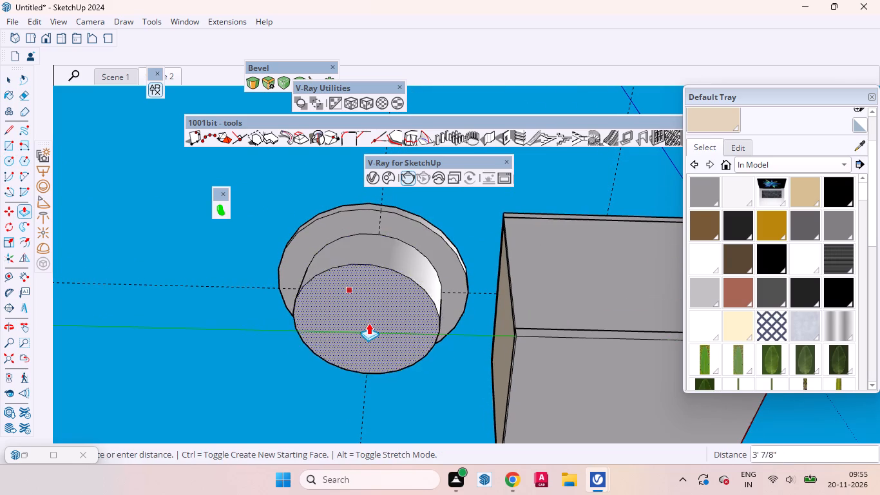
{"action": "scroll", "coordinate": [368, 319], "scroll_direction": "down", "scroll_amount": 6}
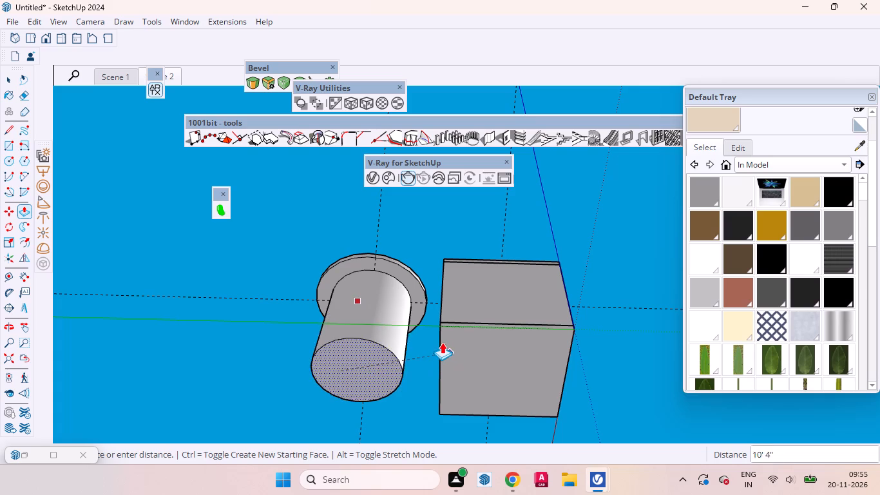
{"action": "left_click", "coordinate": [513, 369]}
{"action": "key", "text": "space"}
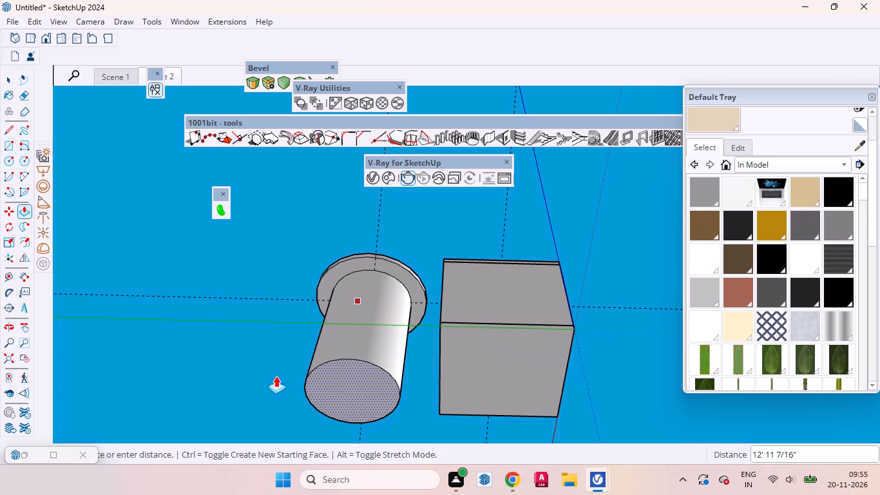
{"action": "key", "text": "space"}
Examine the cylinder beneath the disc and compare it with the adjacent room from several sides.
{"action": "middle_click_drag", "start_coordinate": [424, 365], "coordinate": [441, 494]}
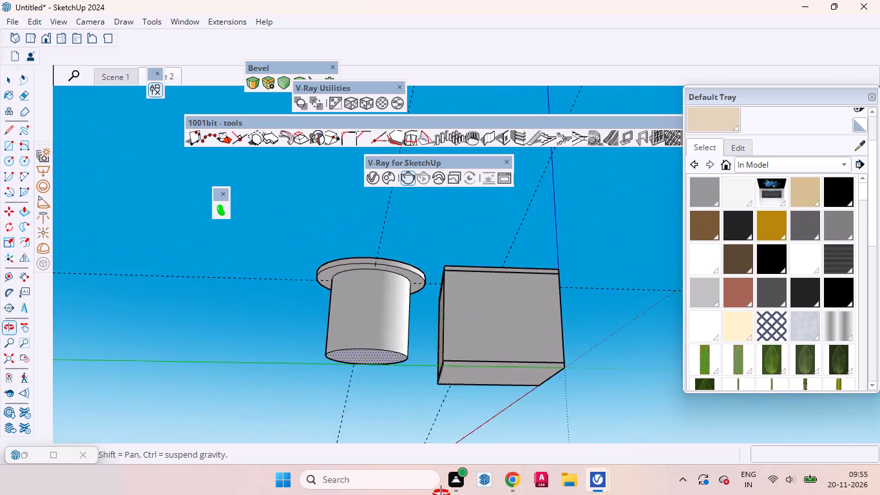
{"action": "middle_click_drag", "start_coordinate": [441, 494], "coordinate": [441, 482]}
{"action": "middle_click_drag", "start_coordinate": [428, 320], "coordinate": [437, 428]}
{"action": "scroll", "coordinate": [403, 248], "scroll_direction": "up", "scroll_amount": 3}
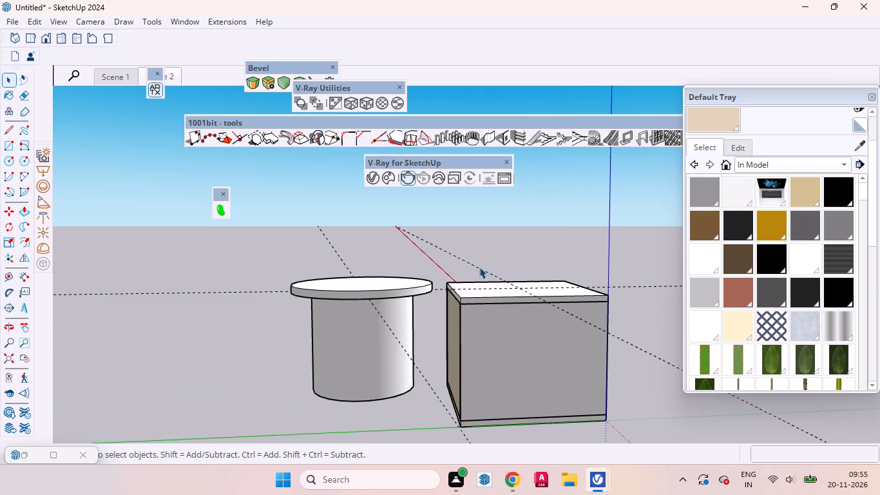
{"action": "scroll", "coordinate": [439, 293], "scroll_direction": "up", "scroll_amount": 1}
{"action": "scroll", "coordinate": [511, 318], "scroll_direction": "up", "scroll_amount": 3}
{"action": "scroll", "coordinate": [588, 318], "scroll_direction": "up", "scroll_amount": 1}
{"action": "middle_click_drag", "start_coordinate": [571, 329], "coordinate": [55, 331]}
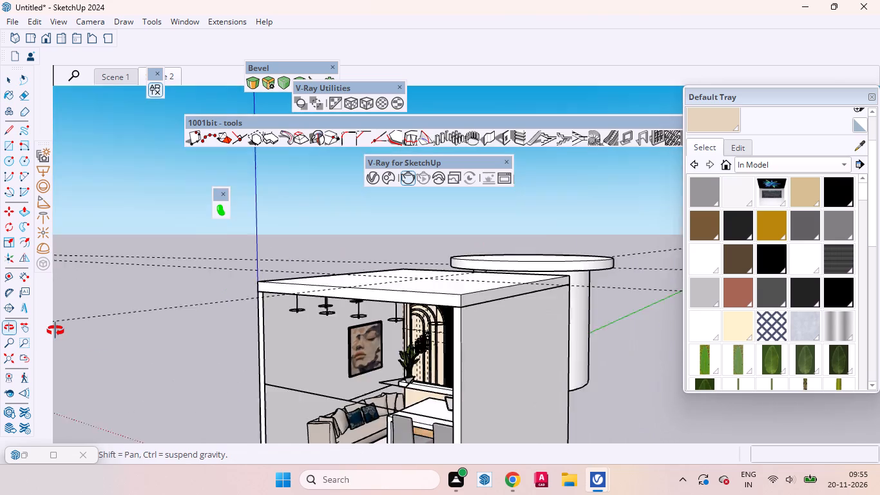
{"action": "middle_click_drag", "start_coordinate": [55, 331], "coordinate": [630, 449]}
{"action": "scroll", "coordinate": [417, 248], "scroll_direction": "down", "scroll_amount": 3}
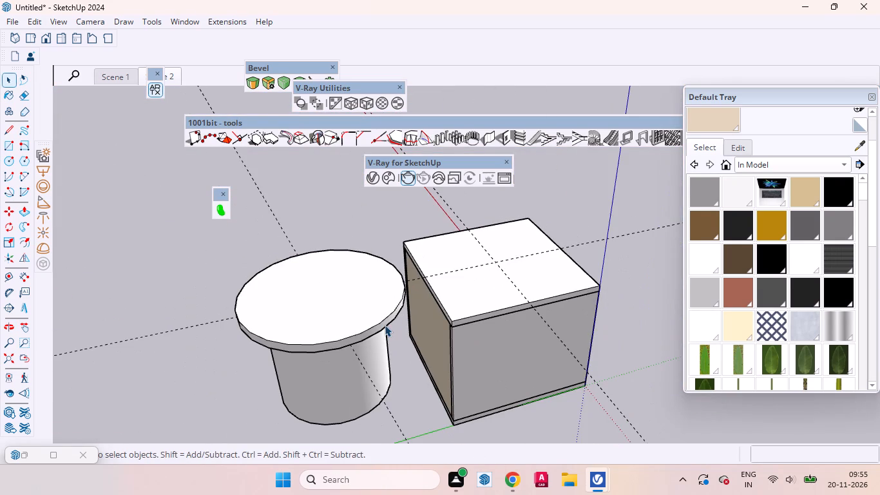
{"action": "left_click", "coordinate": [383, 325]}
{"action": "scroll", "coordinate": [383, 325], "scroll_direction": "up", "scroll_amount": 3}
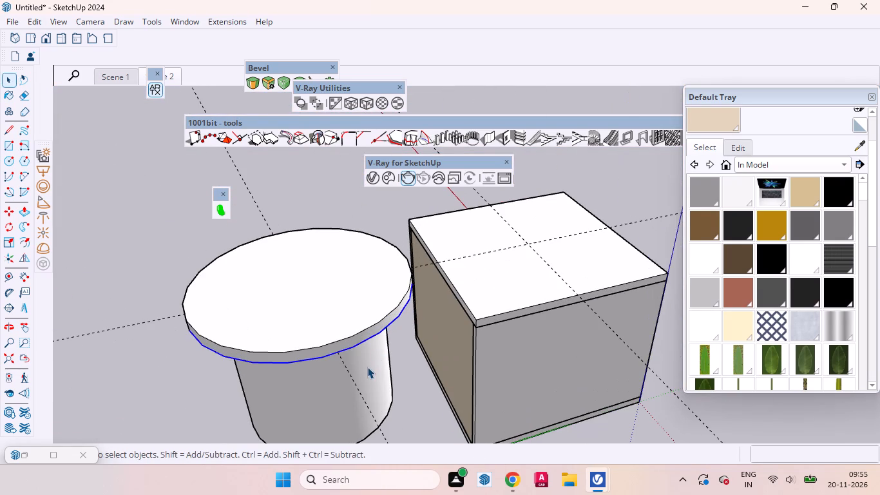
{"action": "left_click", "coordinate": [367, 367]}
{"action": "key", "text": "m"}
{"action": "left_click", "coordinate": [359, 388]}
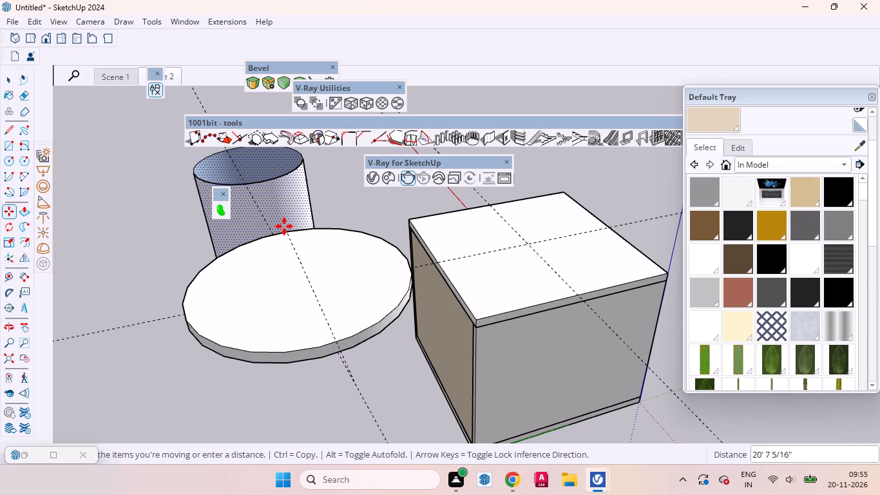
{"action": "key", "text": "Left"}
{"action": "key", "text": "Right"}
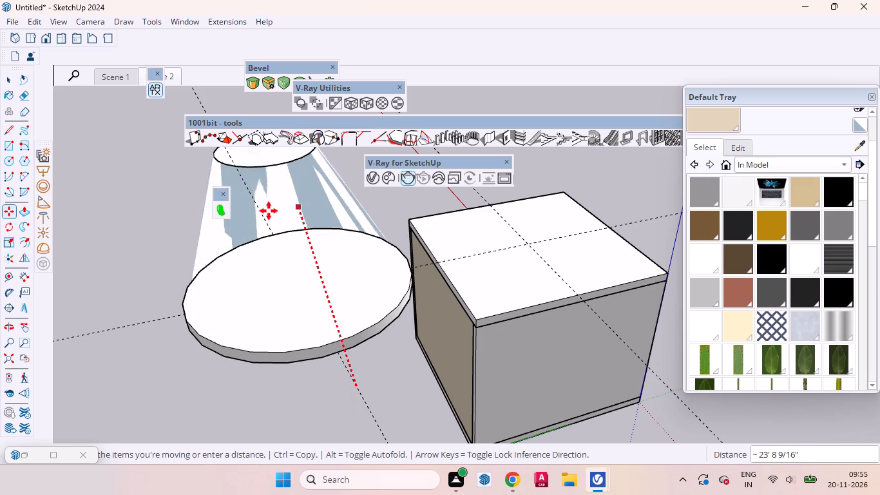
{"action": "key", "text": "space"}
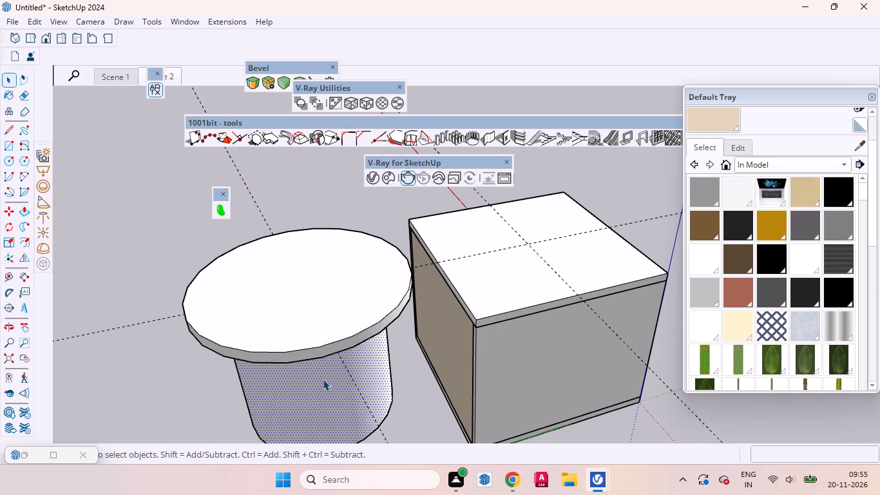
Move the selected cylinder's curved side out from beneath the disc, along the red axis direction, until it stands clear.
{"action": "key", "text": "m"}
{"action": "left_click", "coordinate": [334, 405]}
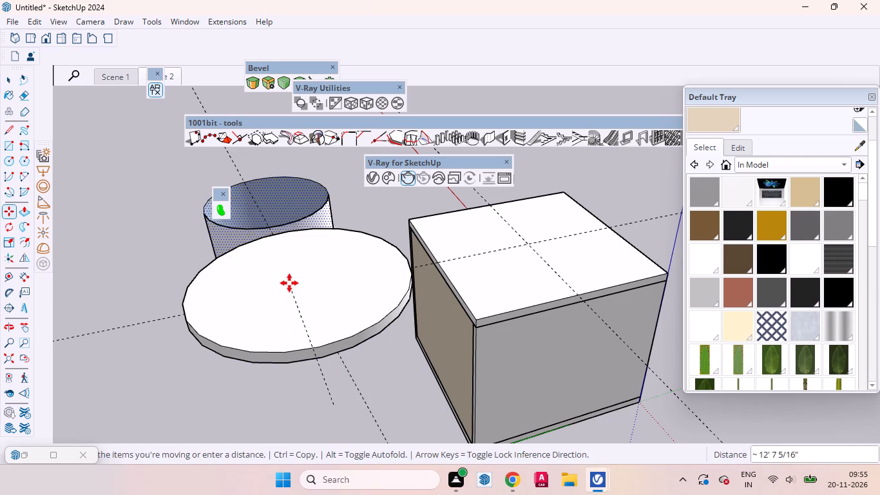
{"action": "left_click", "coordinate": [276, 244]}
{"action": "key", "text": "space"}
Move the disc by its curved side about 12' 11 3/4" away from the room's back wall, towards the cylinder.
{"action": "middle_click_drag", "start_coordinate": [310, 213], "coordinate": [435, 273]}
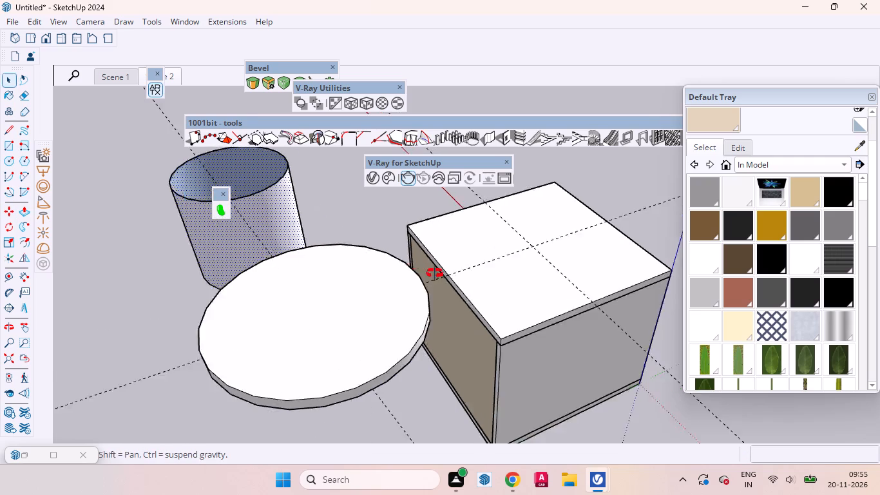
{"action": "middle_click_drag", "start_coordinate": [435, 273], "coordinate": [618, 304]}
{"action": "scroll", "coordinate": [549, 268], "scroll_direction": "down", "scroll_amount": 15}
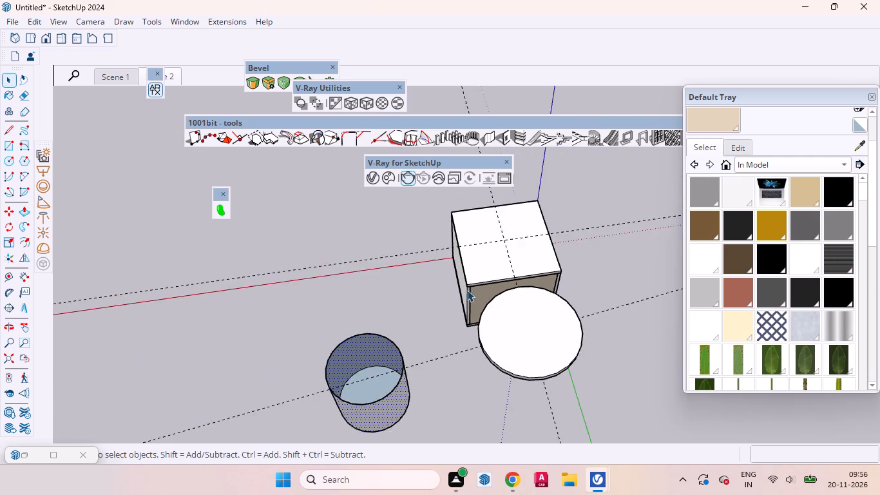
{"action": "scroll", "coordinate": [467, 290], "scroll_direction": "down", "scroll_amount": 2}
{"action": "middle_click_drag", "start_coordinate": [387, 342], "coordinate": [313, 171]}
{"action": "scroll", "coordinate": [437, 335], "scroll_direction": "up", "scroll_amount": 3}
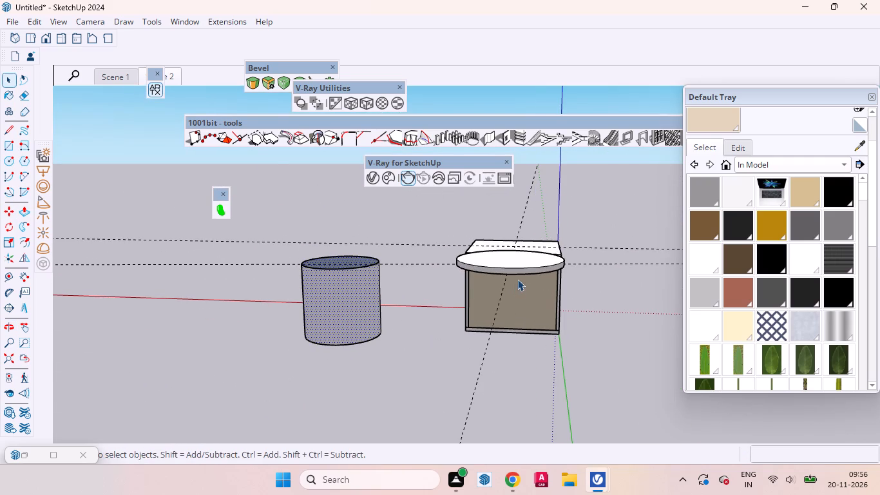
{"action": "left_click", "coordinate": [519, 272]}
{"action": "scroll", "coordinate": [519, 272], "scroll_direction": "up", "scroll_amount": 7}
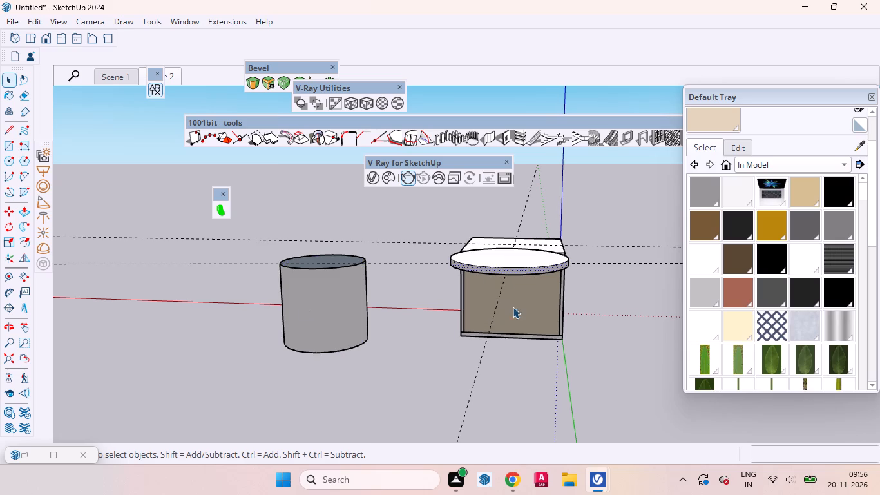
{"action": "key", "text": "m"}
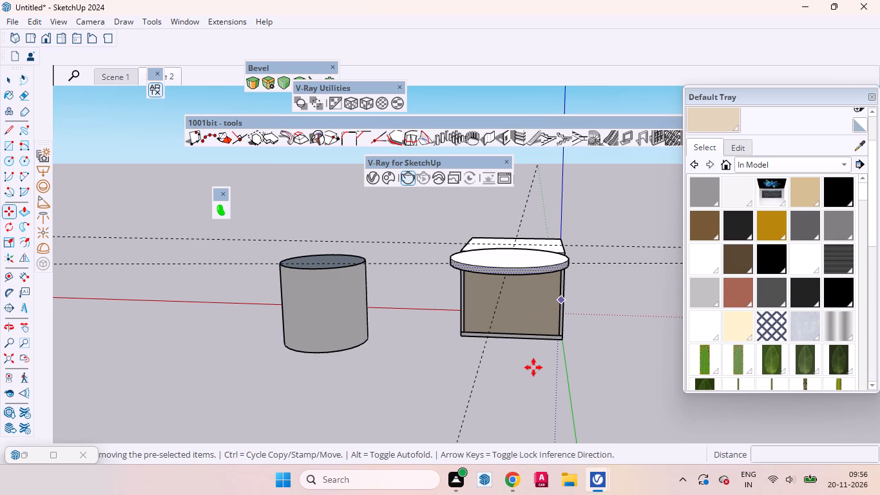
{"action": "left_click", "coordinate": [539, 377]}
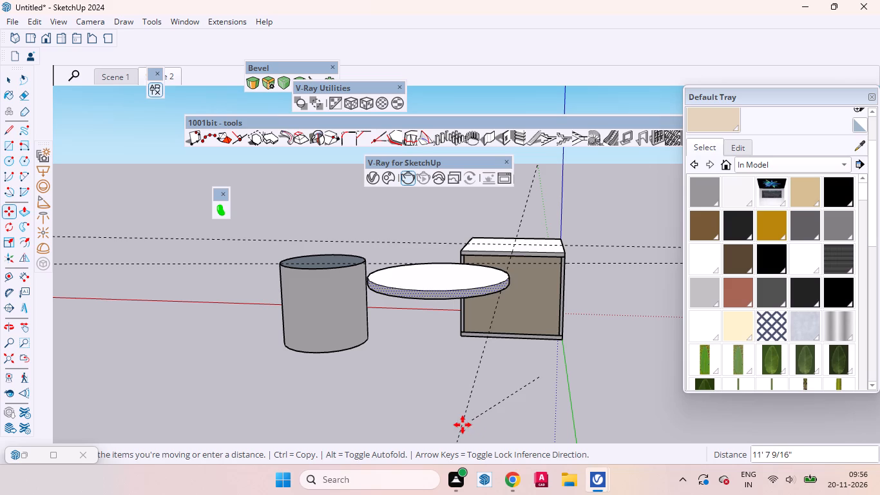
{"action": "left_click", "coordinate": [440, 419]}
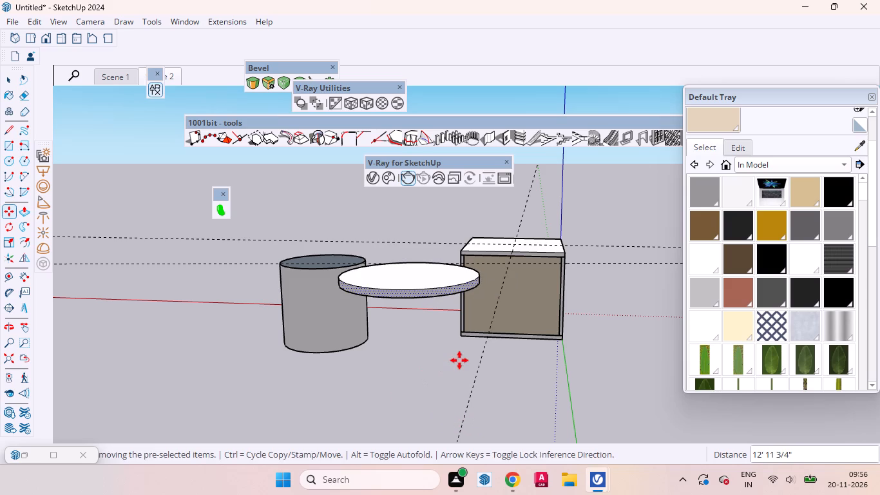
{"action": "key", "text": "space"}
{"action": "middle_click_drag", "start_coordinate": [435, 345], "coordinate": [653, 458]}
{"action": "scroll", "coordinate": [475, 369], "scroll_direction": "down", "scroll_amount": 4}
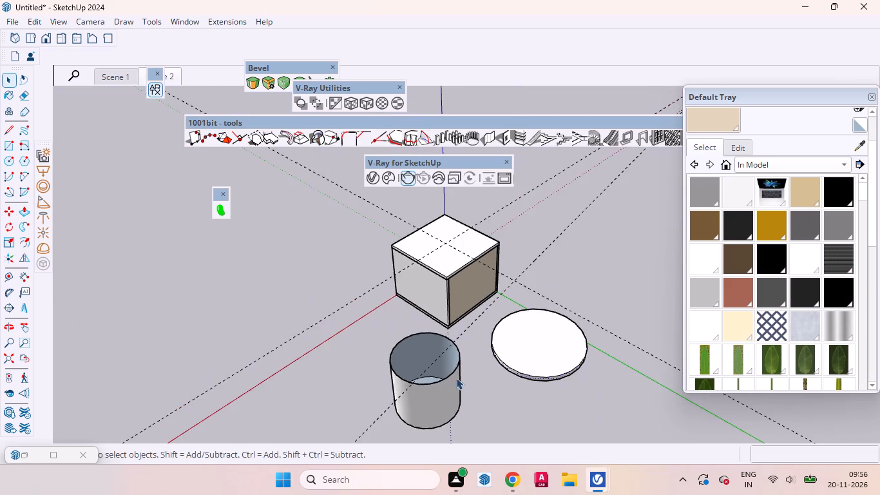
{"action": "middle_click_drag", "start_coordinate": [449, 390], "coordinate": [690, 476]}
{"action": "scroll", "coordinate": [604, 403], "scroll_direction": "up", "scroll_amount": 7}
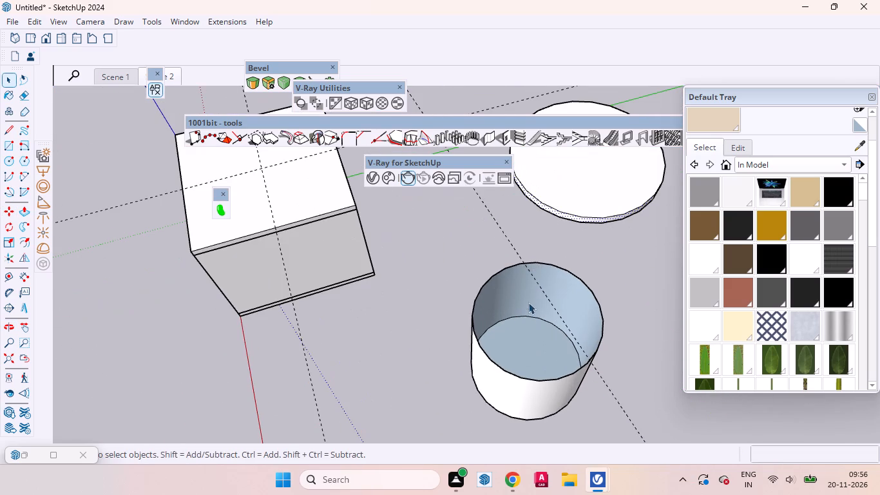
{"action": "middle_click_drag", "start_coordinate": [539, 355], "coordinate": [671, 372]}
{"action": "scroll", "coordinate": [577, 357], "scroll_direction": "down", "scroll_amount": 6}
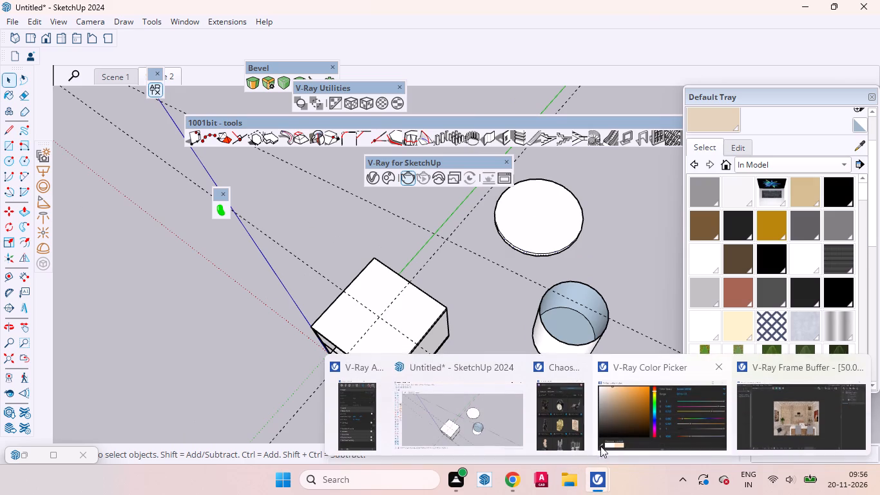
Check the progress of the office room render in the V-Ray Frame Buffer and return to the model.
{"action": "left_click", "coordinate": [783, 417]}
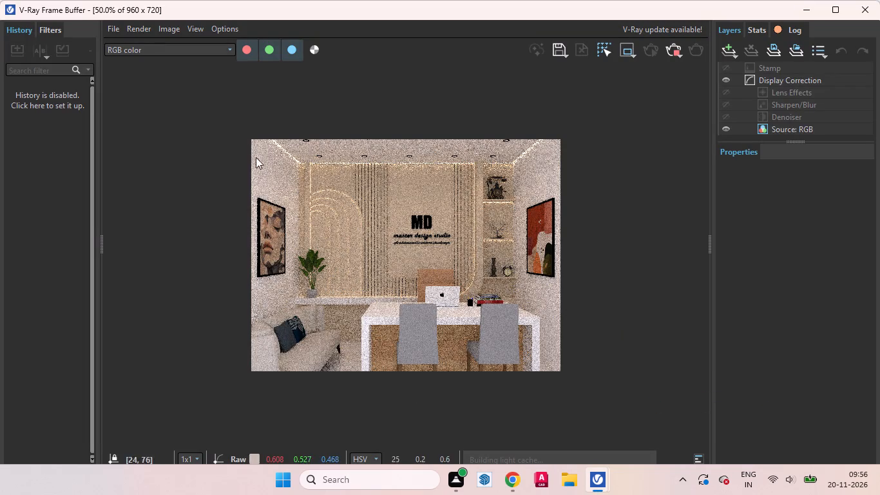
{"action": "left_click_drag", "start_coordinate": [244, 131], "coordinate": [491, 450]}
{"action": "left_click", "coordinate": [808, 6]}
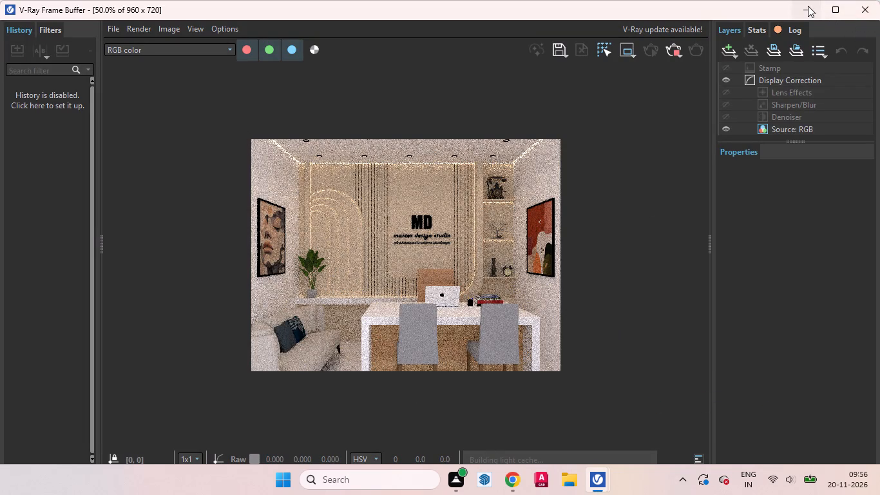
Examine the separated disc and cylinder beside the office room from above, from below and from the room's open front.
{"action": "scroll", "coordinate": [517, 382], "scroll_direction": "up", "scroll_amount": 4}
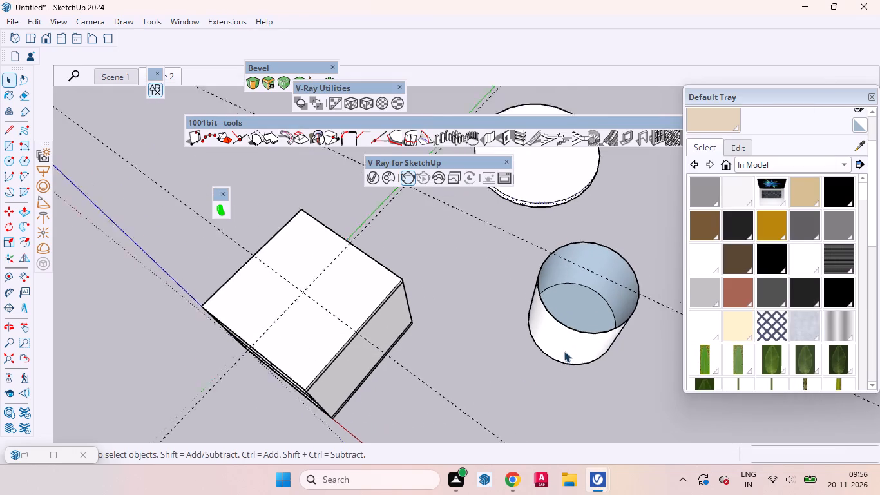
{"action": "scroll", "coordinate": [564, 351], "scroll_direction": "up", "scroll_amount": 1}
{"action": "middle_click_drag", "start_coordinate": [486, 366], "coordinate": [575, 287]}
{"action": "scroll", "coordinate": [509, 353], "scroll_direction": "up", "scroll_amount": 1}
{"action": "scroll", "coordinate": [571, 315], "scroll_direction": "down", "scroll_amount": 6}
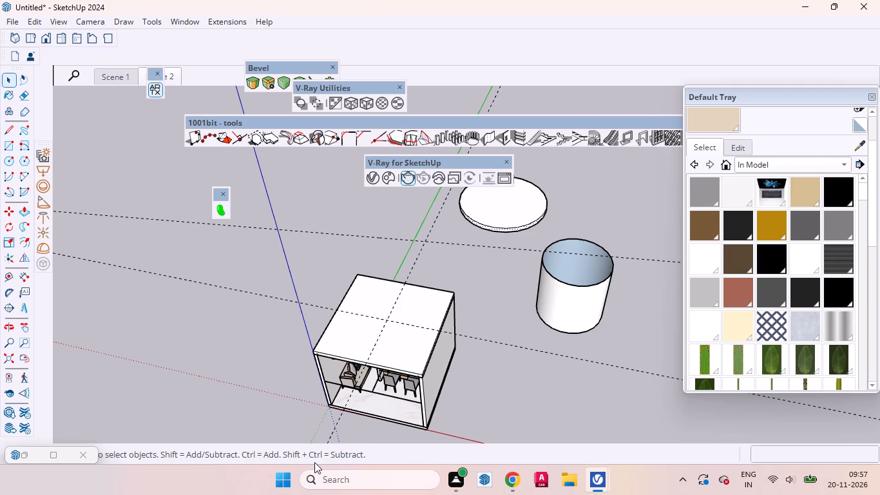
{"action": "scroll", "coordinate": [450, 247], "scroll_direction": "up", "scroll_amount": 3}
{"action": "scroll", "coordinate": [499, 292], "scroll_direction": "up", "scroll_amount": 4}
{"action": "scroll", "coordinate": [500, 220], "scroll_direction": "up", "scroll_amount": 4}
{"action": "middle_click", "coordinate": [489, 287]}
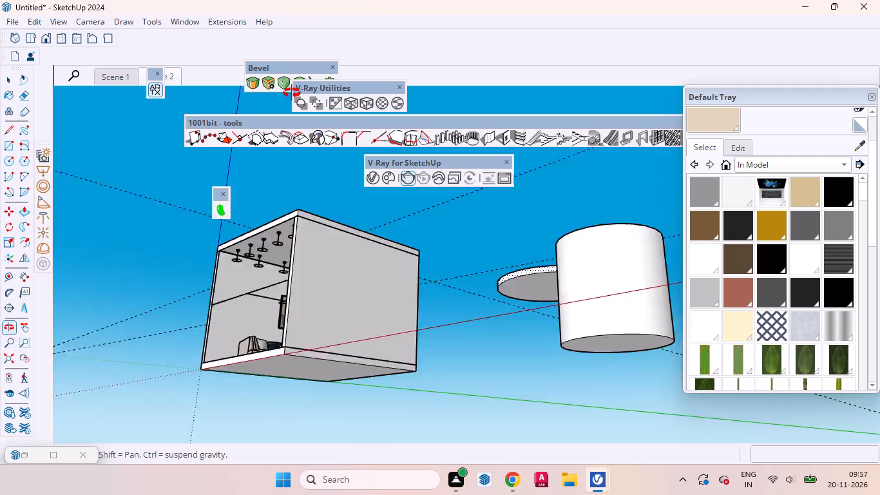
{"action": "left_click", "coordinate": [448, 206]}
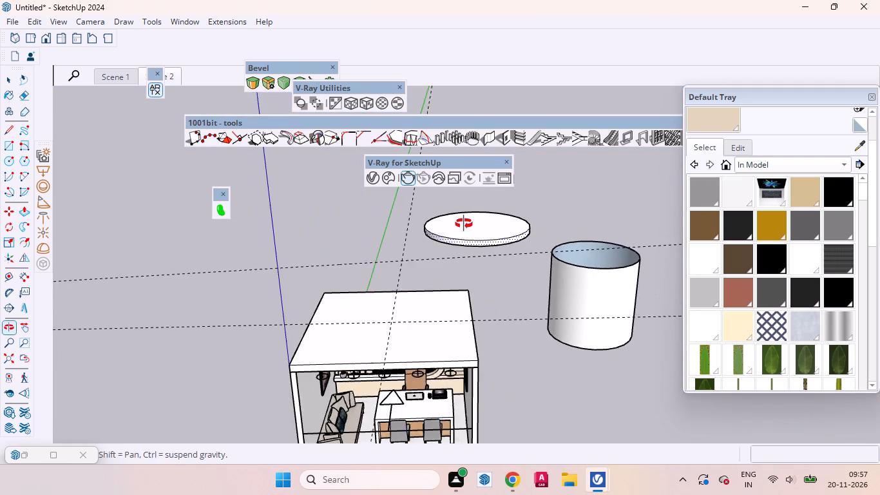
{"action": "left_click", "coordinate": [464, 224]}
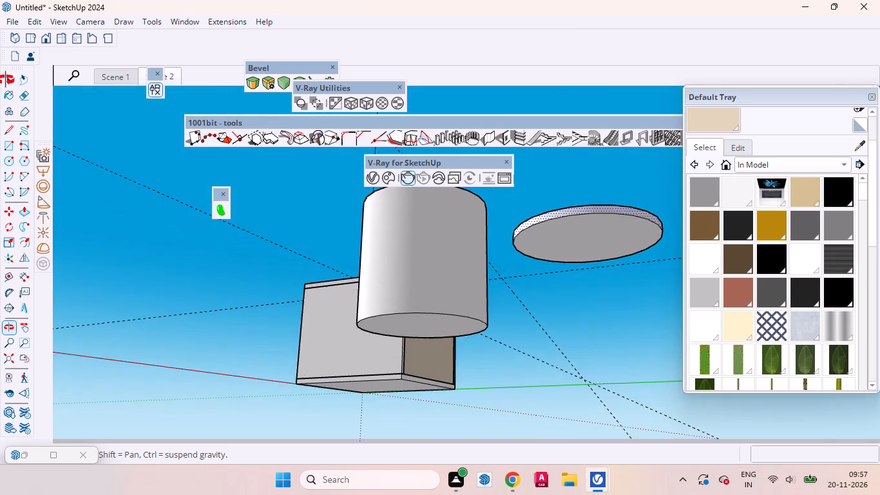
{"action": "left_click", "coordinate": [6, 80]}
{"action": "left_click", "coordinate": [321, 245]}
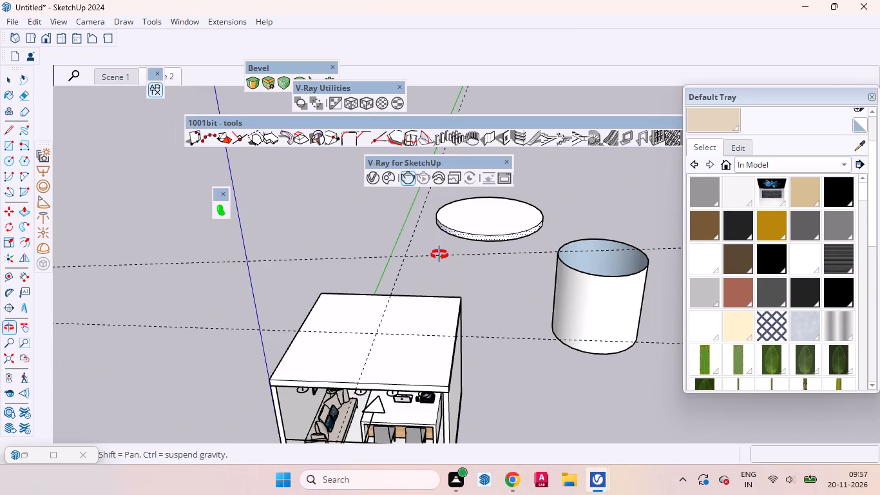
{"action": "key", "text": "space"}
{"action": "middle_click_drag", "start_coordinate": [409, 338], "coordinate": [418, 273]}
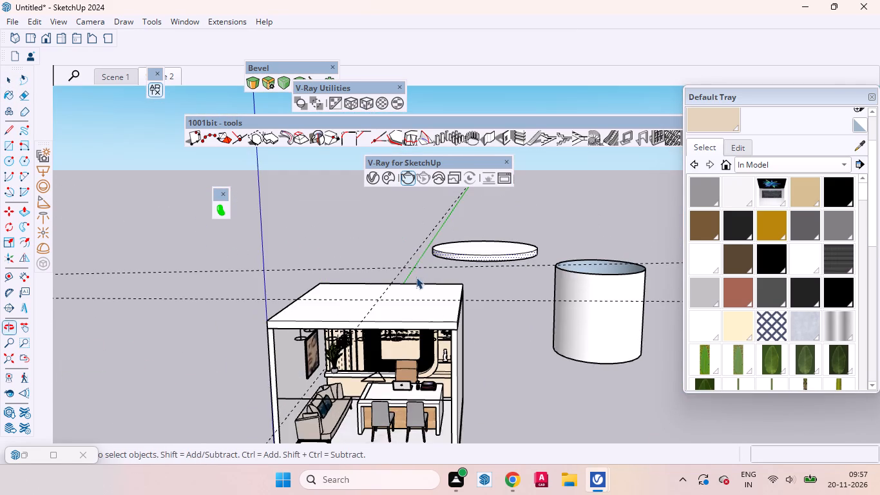
{"action": "scroll", "coordinate": [413, 292], "scroll_direction": "down", "scroll_amount": 3}
{"action": "scroll", "coordinate": [522, 287], "scroll_direction": "down", "scroll_amount": 7}
{"action": "scroll", "coordinate": [473, 363], "scroll_direction": "up", "scroll_amount": 4}
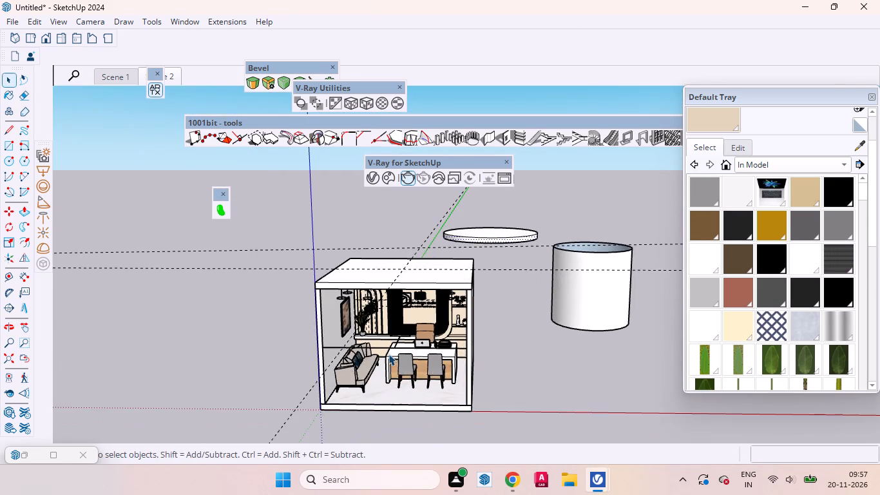
{"action": "scroll", "coordinate": [387, 354], "scroll_direction": "up", "scroll_amount": 3}
Hide the V-Ray light widgets in the Scene 2 view and update Scene 2 with that display.
{"action": "left_click", "coordinate": [168, 72]}
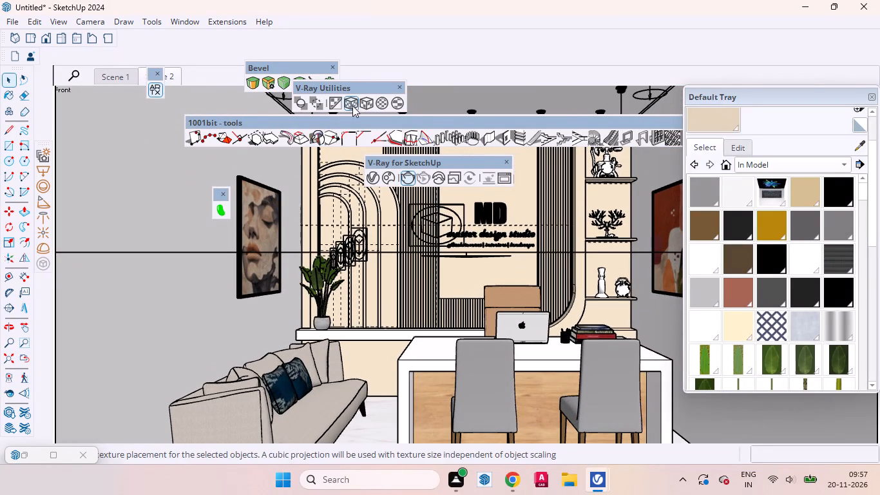
{"action": "left_click", "coordinate": [316, 102]}
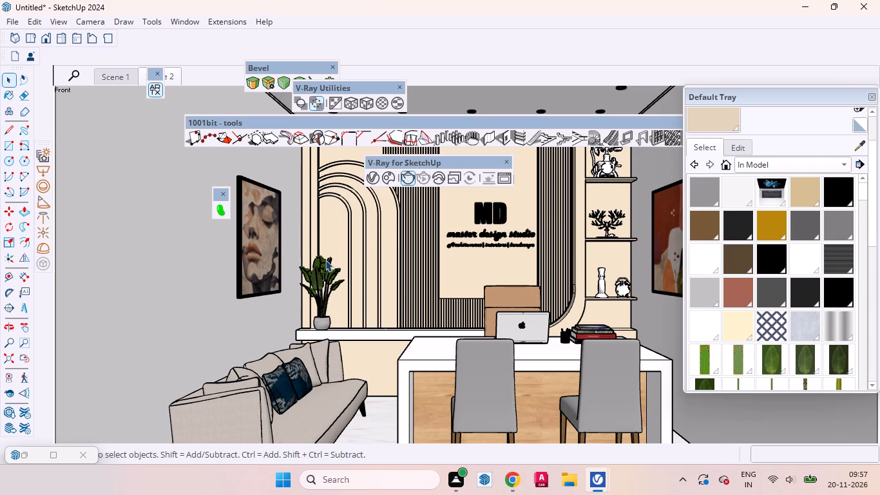
{"action": "right_click", "coordinate": [172, 76]}
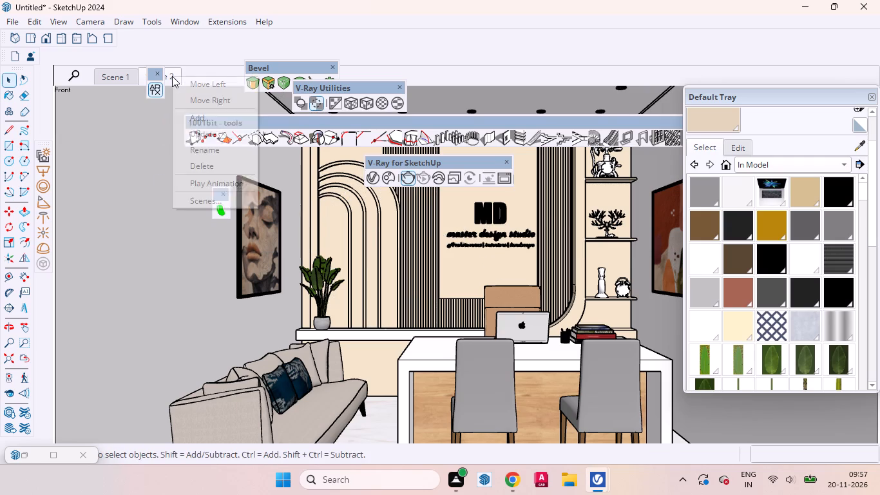
{"action": "left_click", "coordinate": [202, 128]}
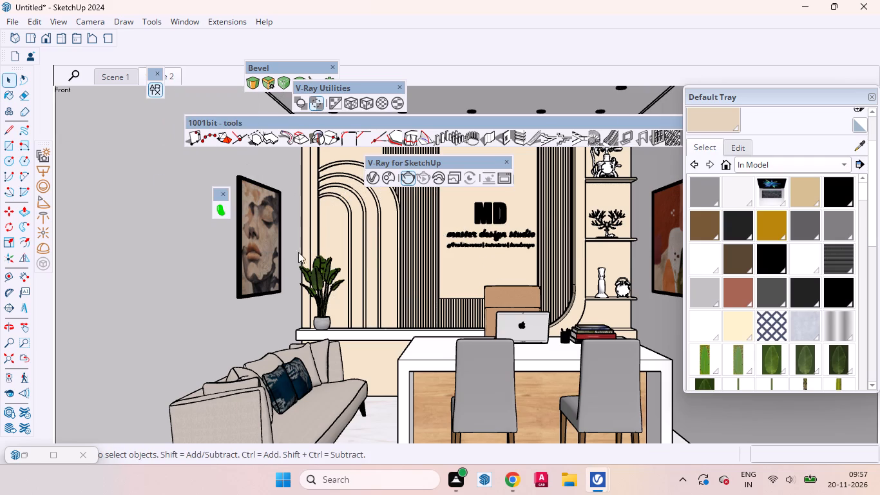
{"action": "scroll", "coordinate": [382, 286], "scroll_direction": "down", "scroll_amount": 7}
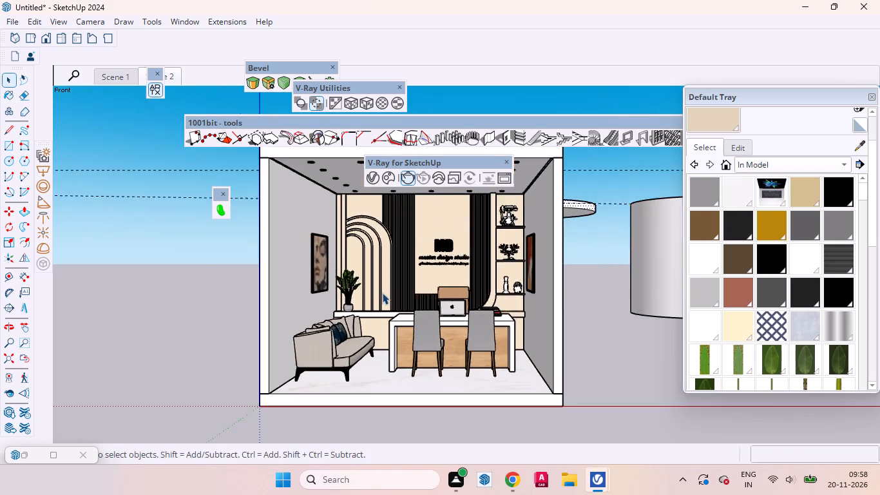
{"action": "scroll", "coordinate": [382, 293], "scroll_direction": "down", "scroll_amount": 3}
{"action": "left_click", "coordinate": [167, 76]}
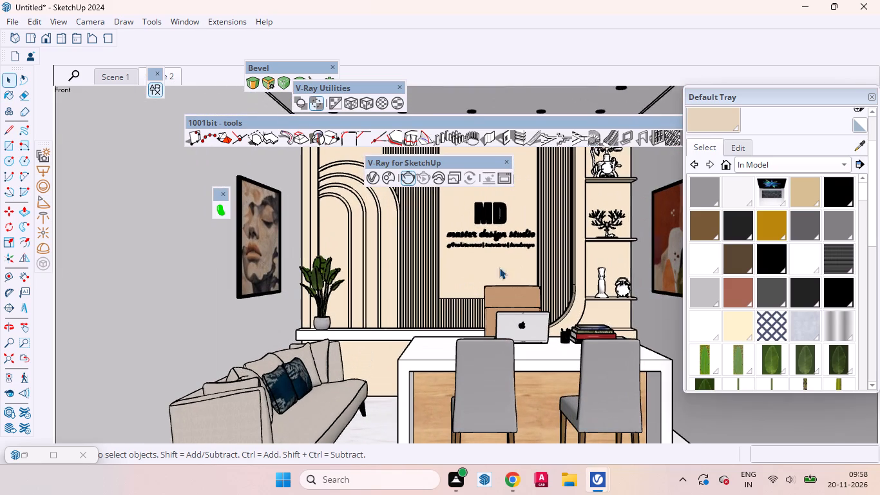
Dock the floating V-Ray for SketchUp toolbar above the model view, in the same row as the standard views toolbar.
{"action": "middle_click_drag", "start_coordinate": [423, 276], "coordinate": [421, 287]}
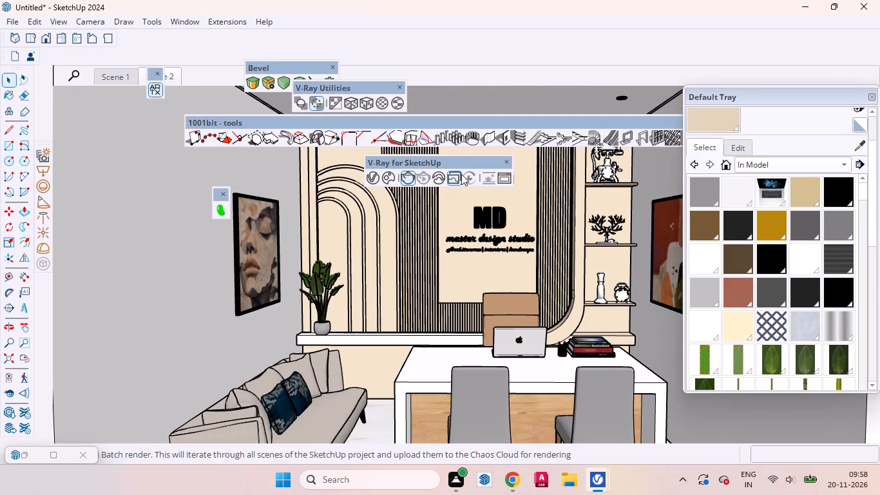
{"action": "left_click_drag", "start_coordinate": [463, 160], "coordinate": [447, 24]}
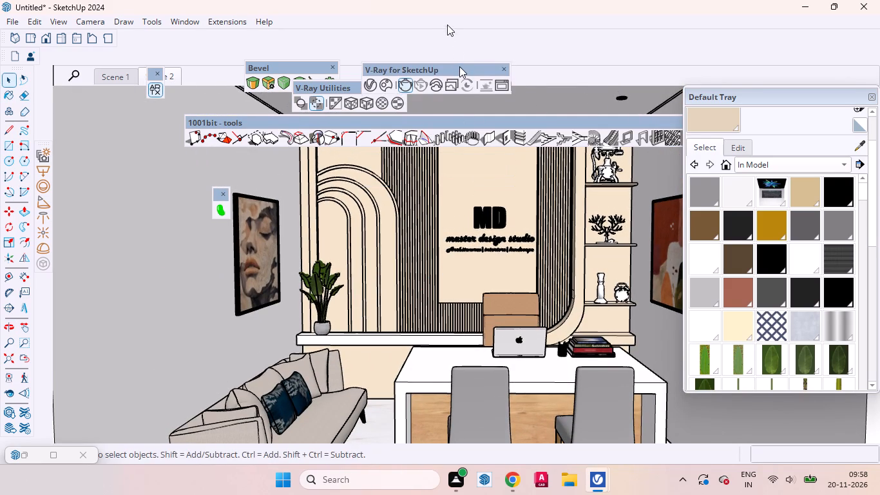
{"action": "left_click_drag", "start_coordinate": [447, 24], "coordinate": [426, 0]}
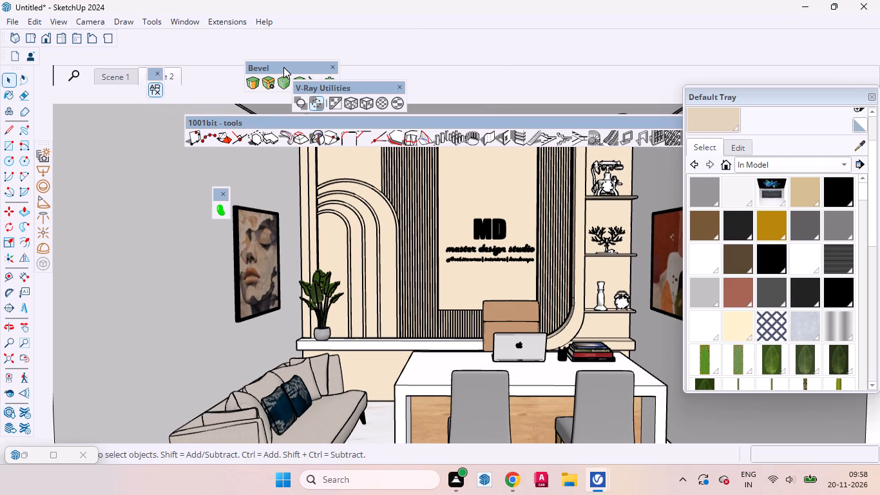
{"action": "left_click_drag", "start_coordinate": [283, 67], "coordinate": [210, 142]}
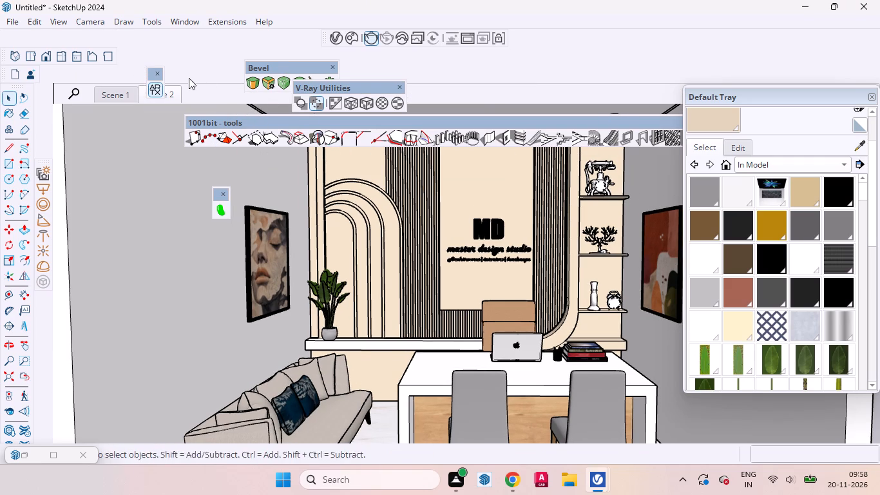
{"action": "left_click_drag", "start_coordinate": [5, 57], "coordinate": [6, 32]}
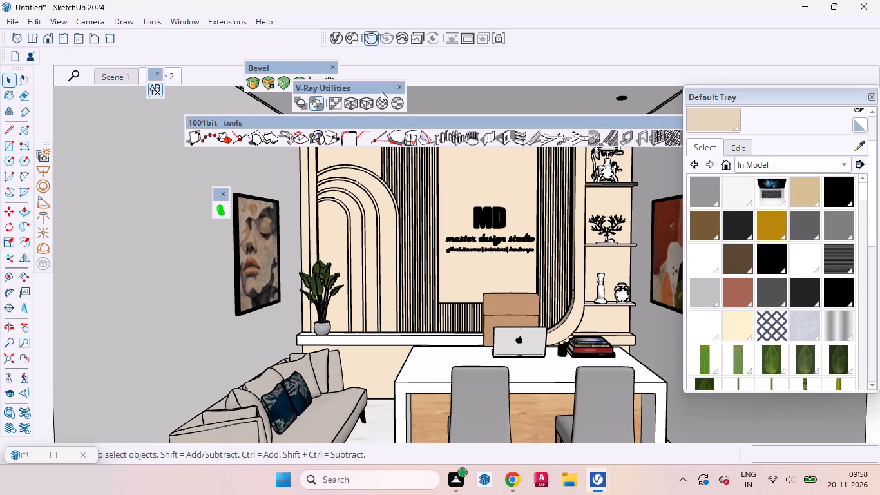
Close the Bevel toolbar and move the 1001bit tools toolbar lower, clear of the V-Ray Utilities toolbar.
{"action": "left_click", "coordinate": [331, 66]}
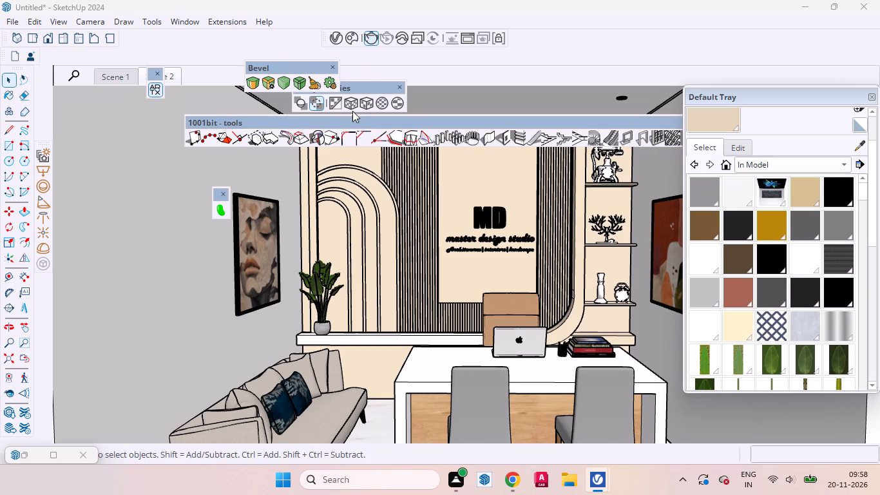
{"action": "left_click", "coordinate": [333, 69]}
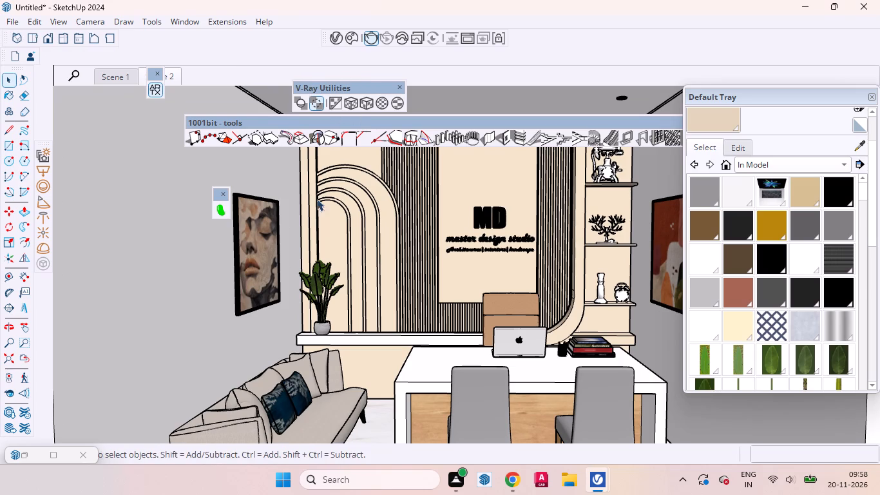
{"action": "left_click_drag", "start_coordinate": [527, 122], "coordinate": [350, 159]}
{"action": "left_click_drag", "start_coordinate": [350, 159], "coordinate": [324, 162]}
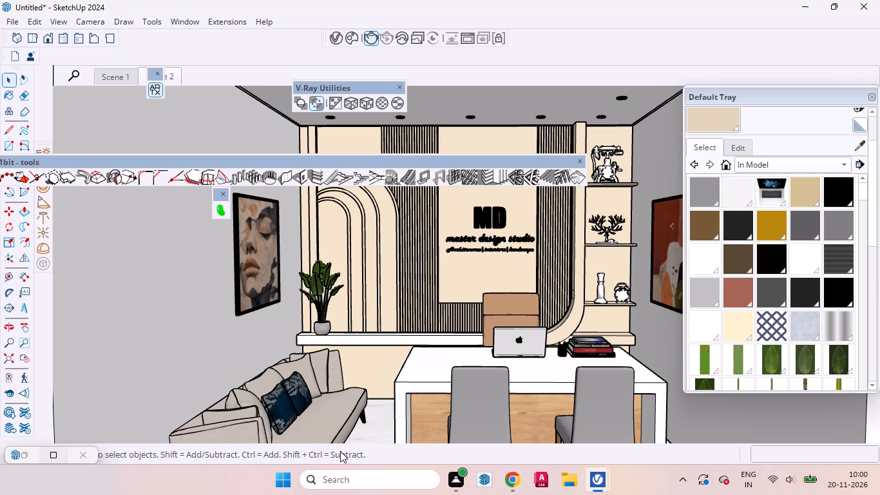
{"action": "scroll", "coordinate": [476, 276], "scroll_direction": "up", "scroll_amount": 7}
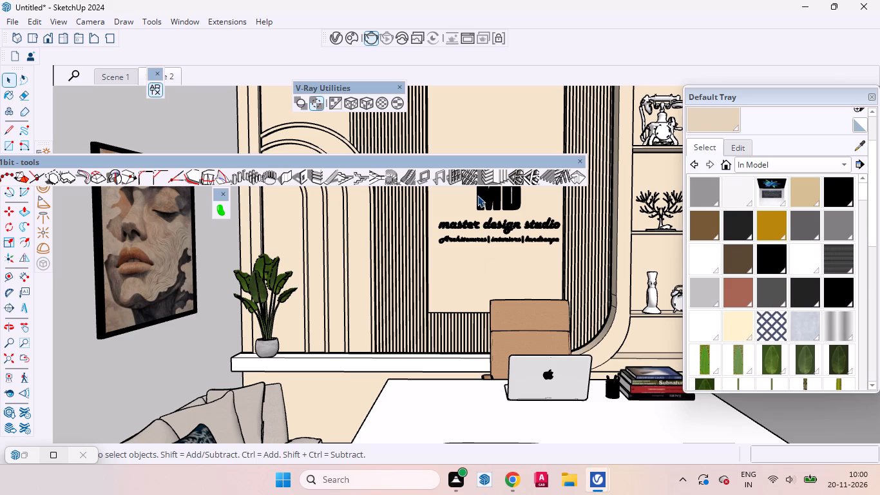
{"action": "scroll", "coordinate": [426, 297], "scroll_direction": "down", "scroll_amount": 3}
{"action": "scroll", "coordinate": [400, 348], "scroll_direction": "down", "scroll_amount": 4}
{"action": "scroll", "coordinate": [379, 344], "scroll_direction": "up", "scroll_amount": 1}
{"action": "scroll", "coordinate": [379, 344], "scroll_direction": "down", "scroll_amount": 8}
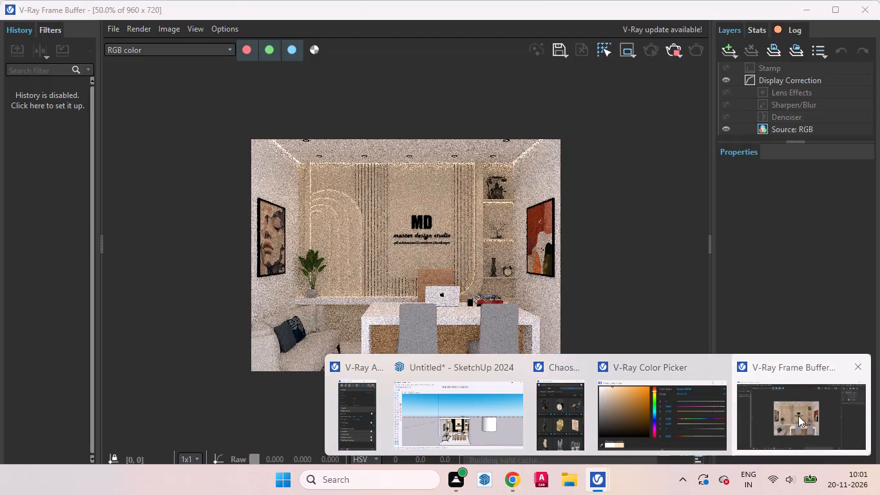
Inspect the office render in the V-Ray Frame Buffer, checking the walls, ceiling lighting and furniture, and minimize it.
{"action": "left_click", "coordinate": [798, 416]}
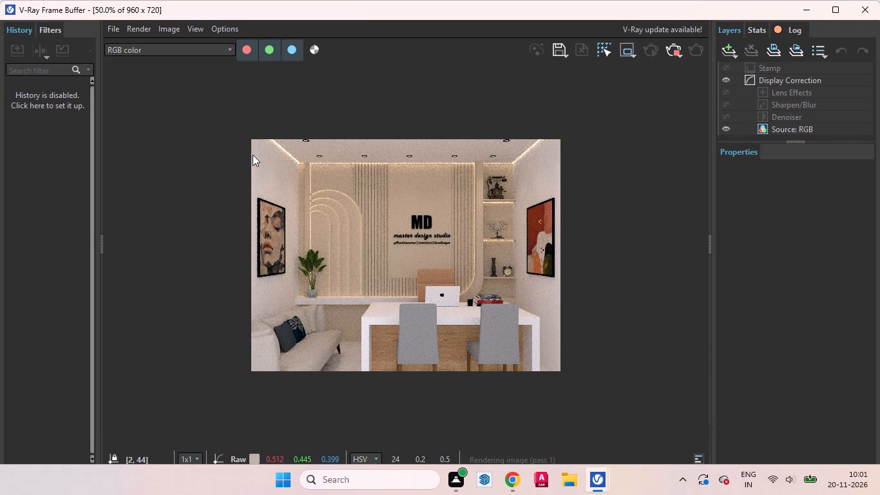
{"action": "left_click_drag", "start_coordinate": [248, 134], "coordinate": [589, 380]}
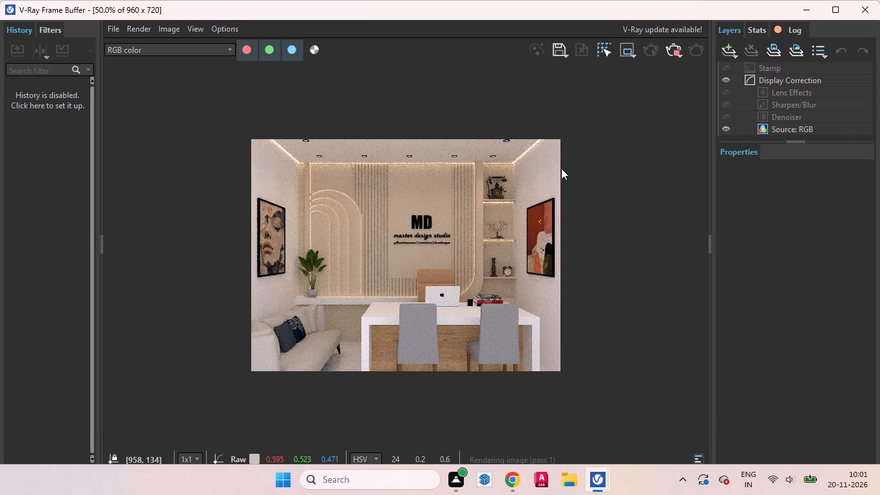
{"action": "left_click_drag", "start_coordinate": [560, 135], "coordinate": [320, 311]}
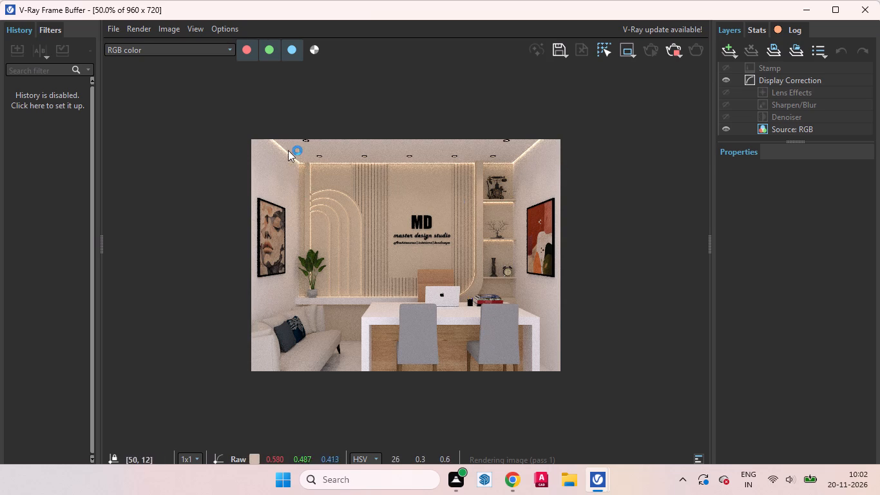
{"action": "left_click_drag", "start_coordinate": [244, 135], "coordinate": [580, 435]}
{"action": "left_click_drag", "start_coordinate": [548, 155], "coordinate": [191, 338]}
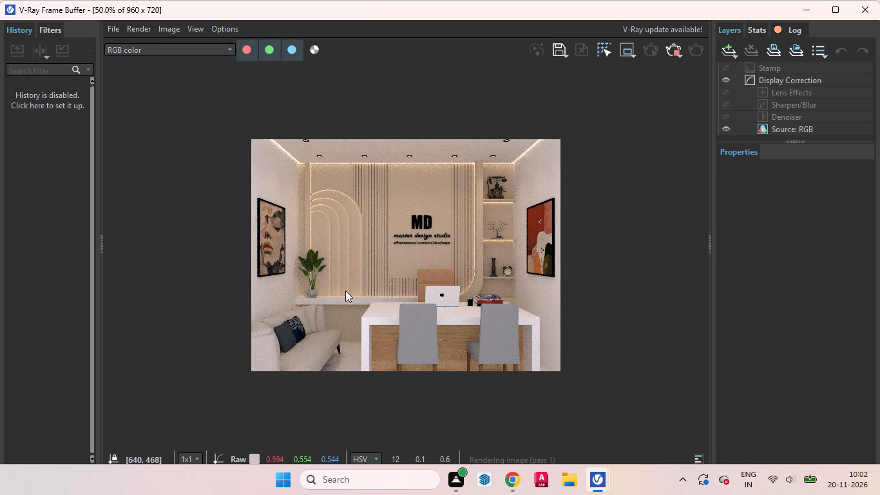
{"action": "left_click", "coordinate": [852, 347]}
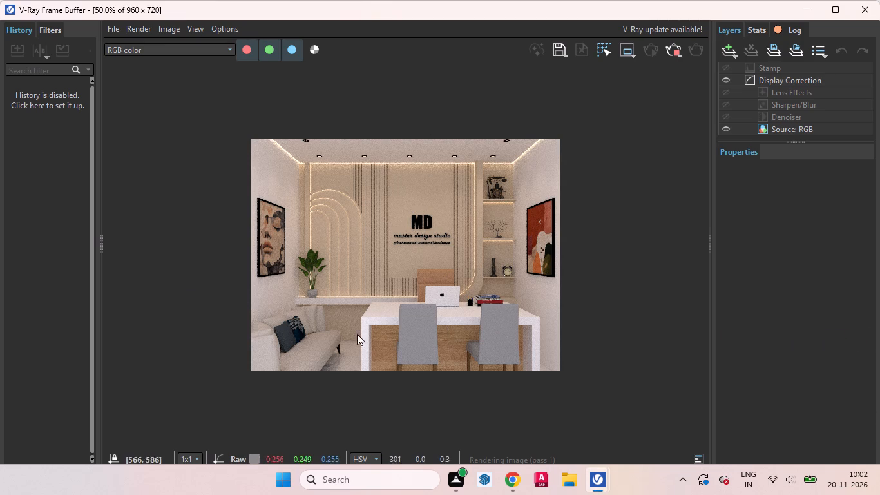
{"action": "left_click", "coordinate": [808, 11]}
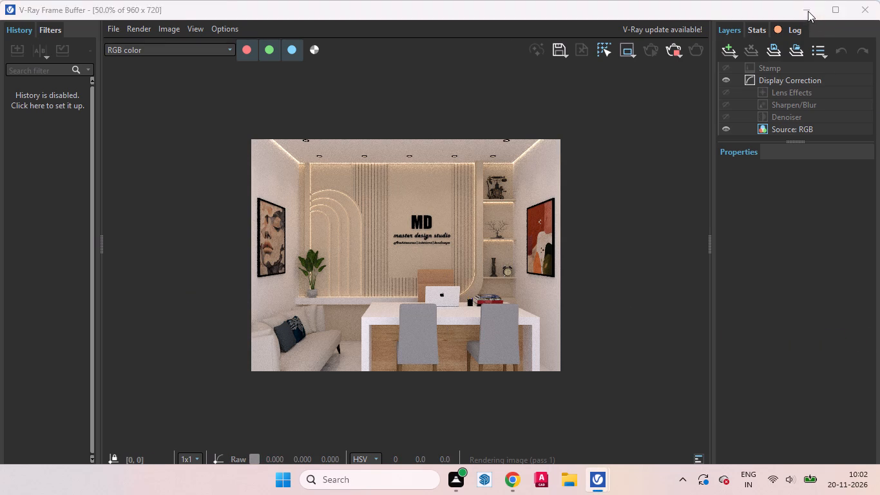
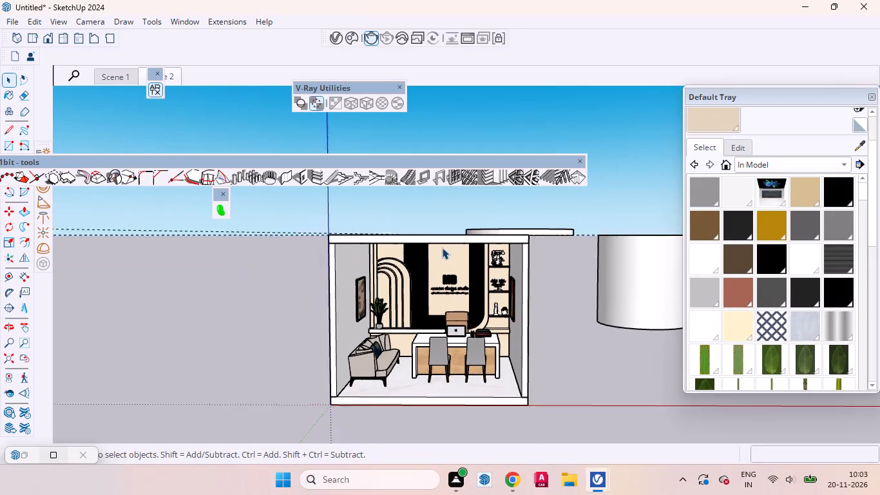
Inspect the office render's overall composition corner to corner and along its centre lines in the V-Ray Frame Buffer, and minimize it.
{"action": "middle_click_drag", "start_coordinate": [496, 279], "coordinate": [396, 253]}
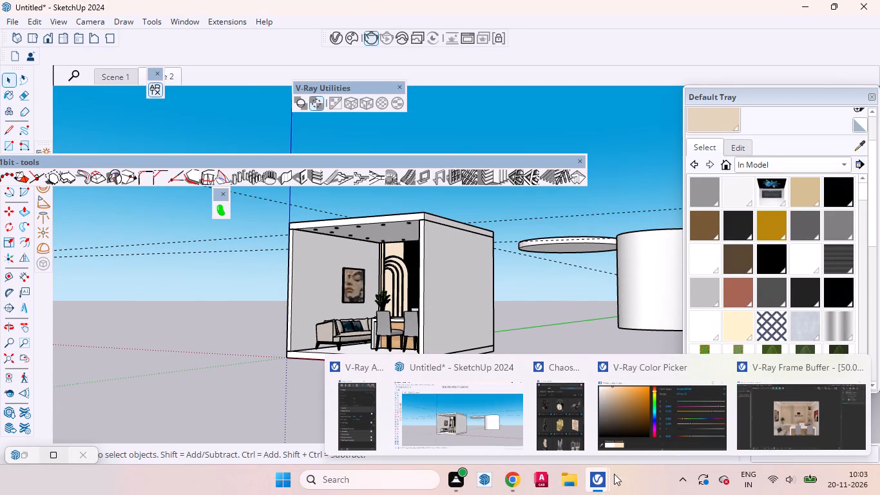
{"action": "left_click", "coordinate": [818, 420]}
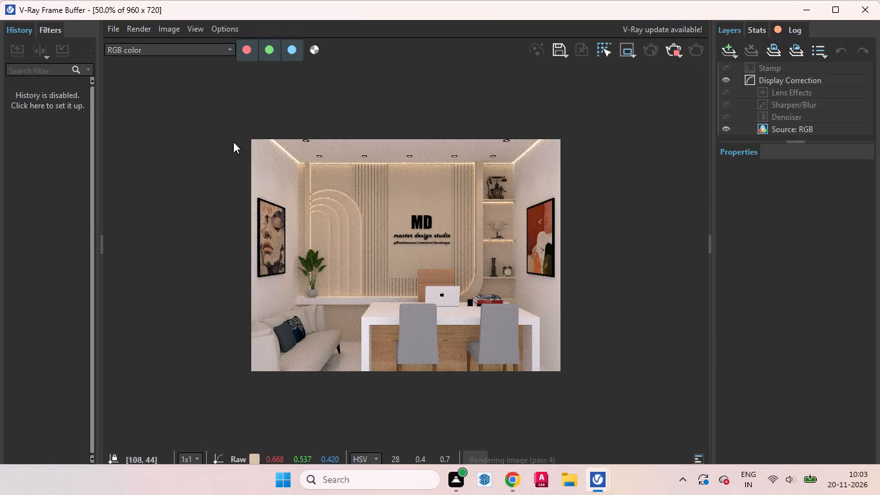
{"action": "left_click_drag", "start_coordinate": [247, 135], "coordinate": [568, 349]}
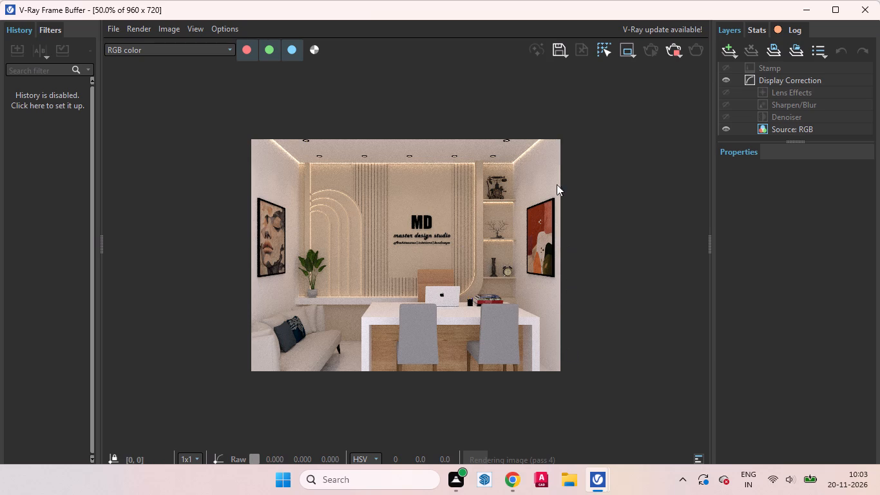
{"action": "left_click_drag", "start_coordinate": [555, 141], "coordinate": [265, 349]}
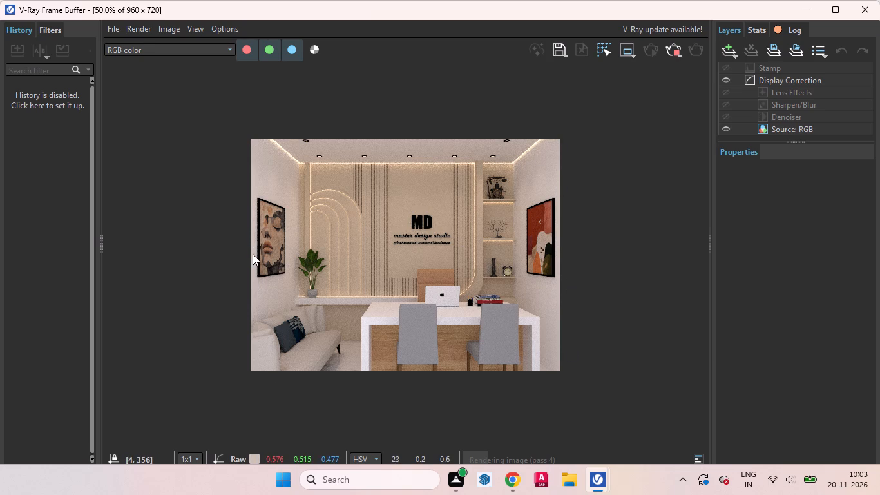
{"action": "left_click_drag", "start_coordinate": [253, 254], "coordinate": [567, 293]}
{"action": "left_click_drag", "start_coordinate": [414, 138], "coordinate": [401, 375]}
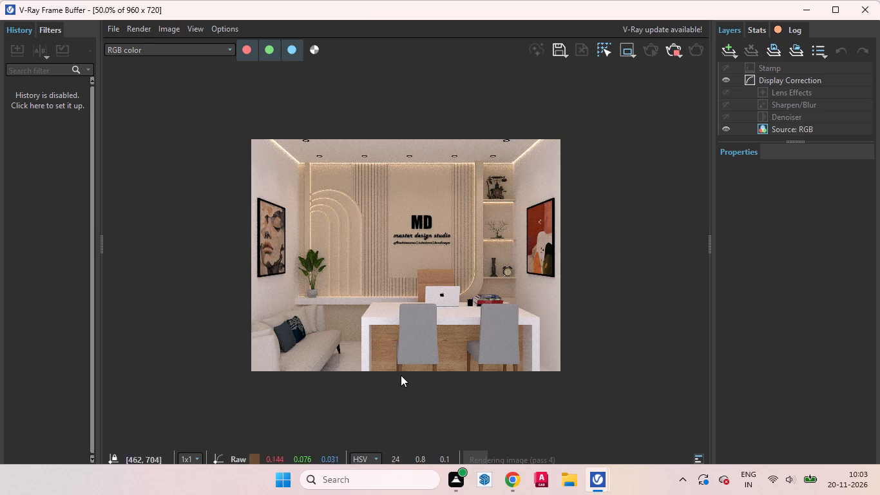
{"action": "left_click_drag", "start_coordinate": [401, 375], "coordinate": [402, 383]}
{"action": "left_click_drag", "start_coordinate": [410, 136], "coordinate": [434, 306]}
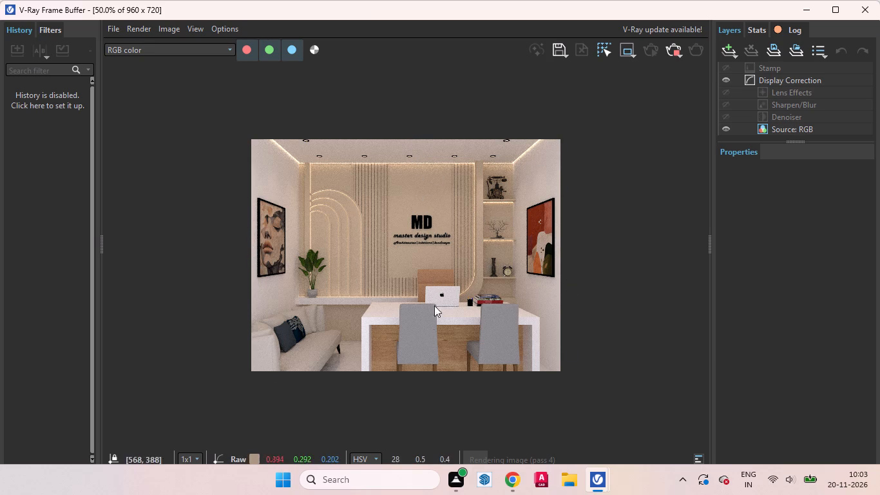
{"action": "left_click_drag", "start_coordinate": [434, 306], "coordinate": [405, 400]}
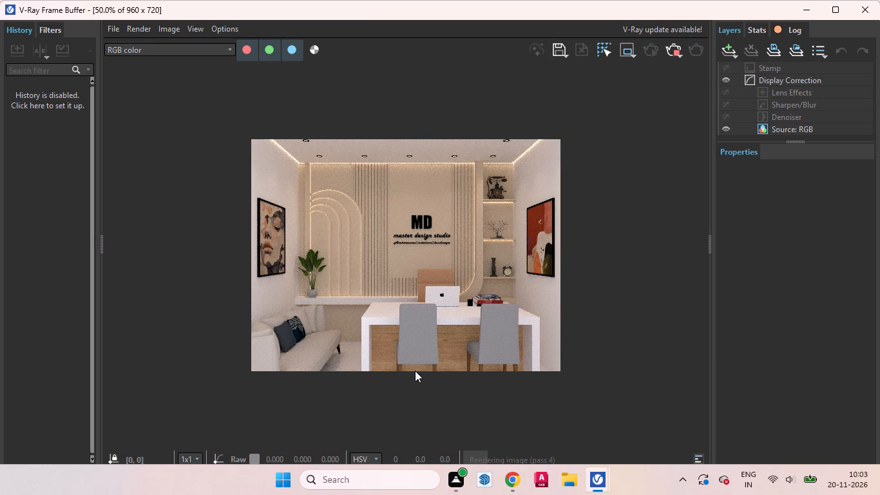
{"action": "left_click_drag", "start_coordinate": [415, 371], "coordinate": [417, 121]}
{"action": "left_click_drag", "start_coordinate": [414, 137], "coordinate": [435, 260]}
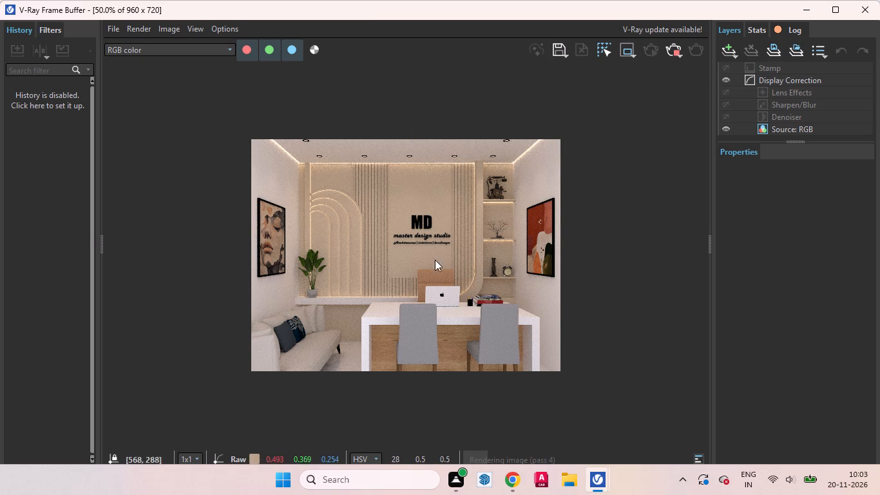
{"action": "left_click_drag", "start_coordinate": [435, 260], "coordinate": [399, 374]}
{"action": "left_click_drag", "start_coordinate": [403, 375], "coordinate": [401, 141]}
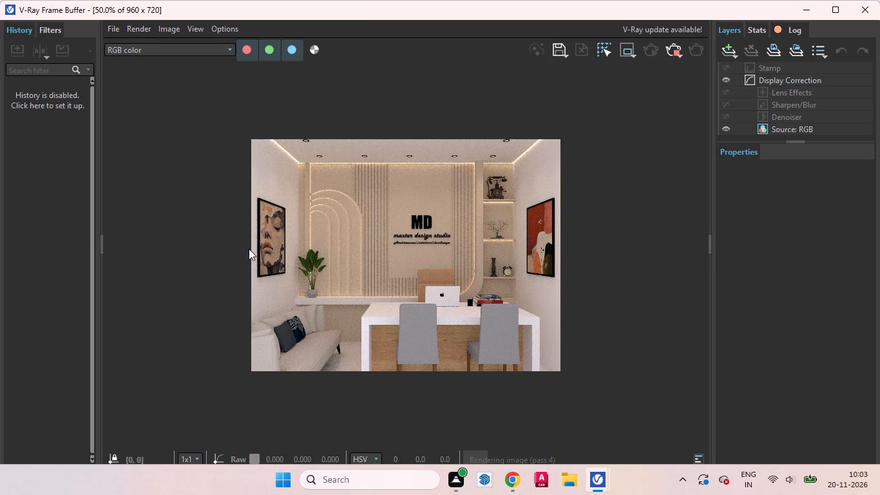
{"action": "left_click_drag", "start_coordinate": [249, 249], "coordinate": [575, 270]}
{"action": "left_click_drag", "start_coordinate": [562, 140], "coordinate": [233, 447]}
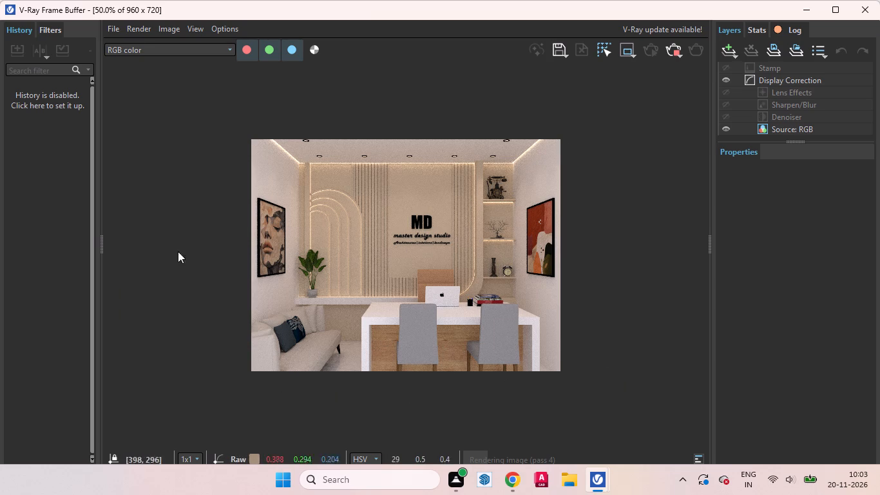
{"action": "left_click", "coordinate": [799, 12]}
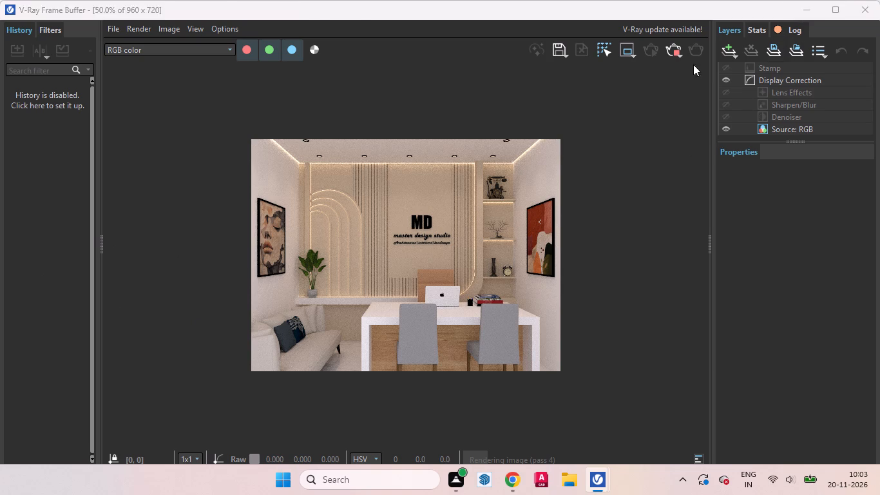
Delete the curved wall of the open cylinder beside the office room.
{"action": "middle_click_drag", "start_coordinate": [615, 281], "coordinate": [591, 463]}
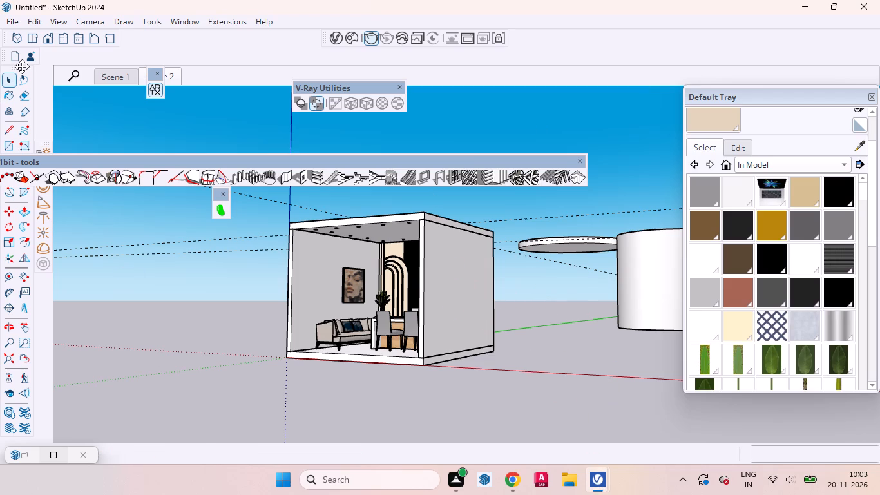
{"action": "middle_click_drag", "start_coordinate": [603, 242], "coordinate": [597, 416]}
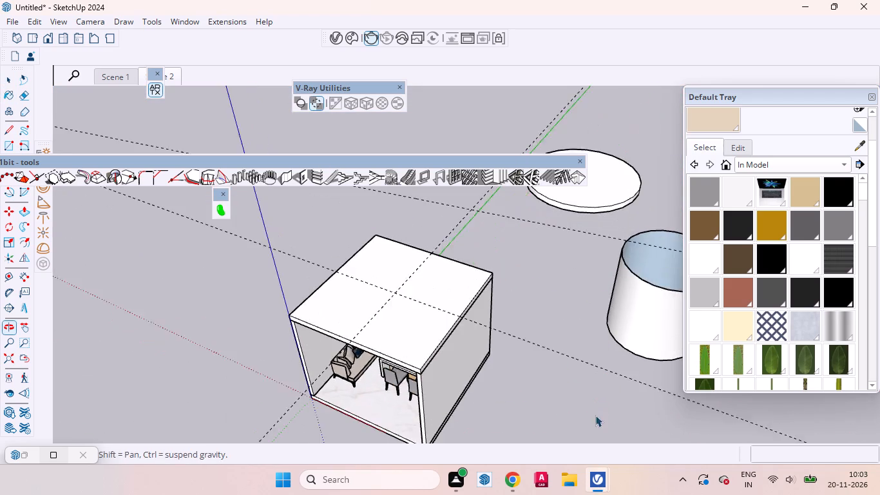
{"action": "scroll", "coordinate": [519, 313], "scroll_direction": "down", "scroll_amount": 6}
{"action": "scroll", "coordinate": [643, 285], "scroll_direction": "up", "scroll_amount": 8}
{"action": "middle_click_drag", "start_coordinate": [609, 302], "coordinate": [530, 365]}
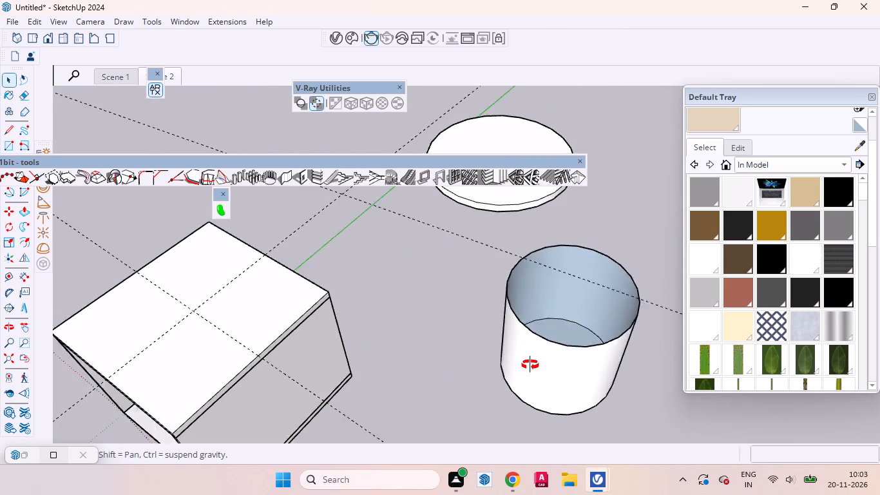
{"action": "middle_click_drag", "start_coordinate": [530, 365], "coordinate": [477, 396]}
{"action": "left_click", "coordinate": [520, 385]}
{"action": "left_click", "coordinate": [515, 311]}
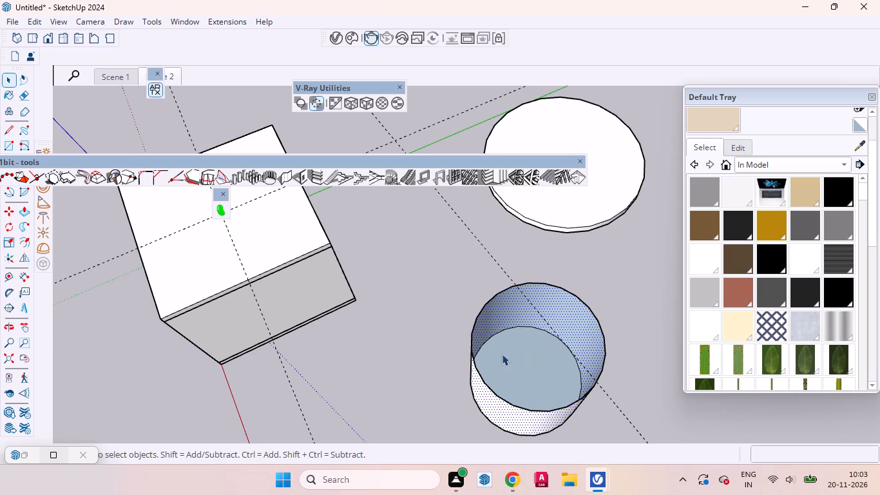
{"action": "key", "text": "Delete"}
Delete the disc, the cylinder's two leftover circles and the guide lines crossing them beside the office room.
{"action": "middle_click_drag", "start_coordinate": [505, 394], "coordinate": [674, 223]}
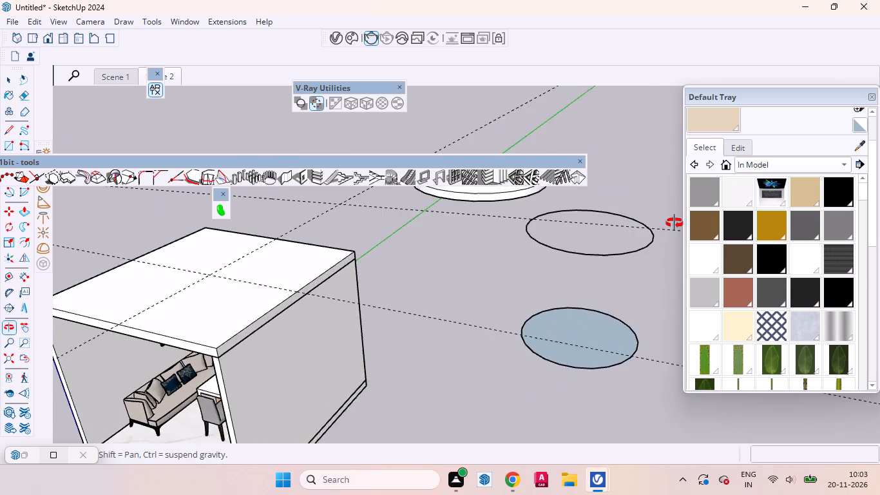
{"action": "middle_click_drag", "start_coordinate": [674, 223], "coordinate": [674, 220]}
{"action": "scroll", "coordinate": [568, 336], "scroll_direction": "down", "scroll_amount": 6}
{"action": "left_click_drag", "start_coordinate": [618, 388], "coordinate": [537, 190]}
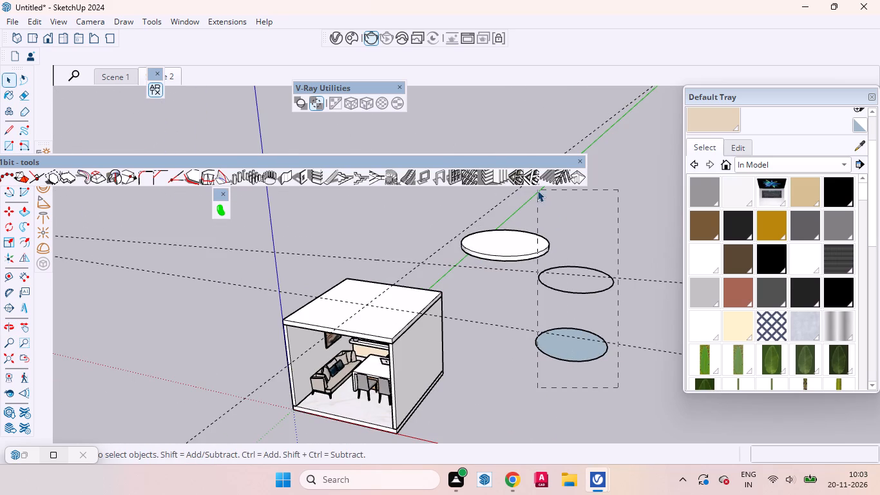
{"action": "middle_click_drag", "start_coordinate": [513, 335], "coordinate": [584, 226]}
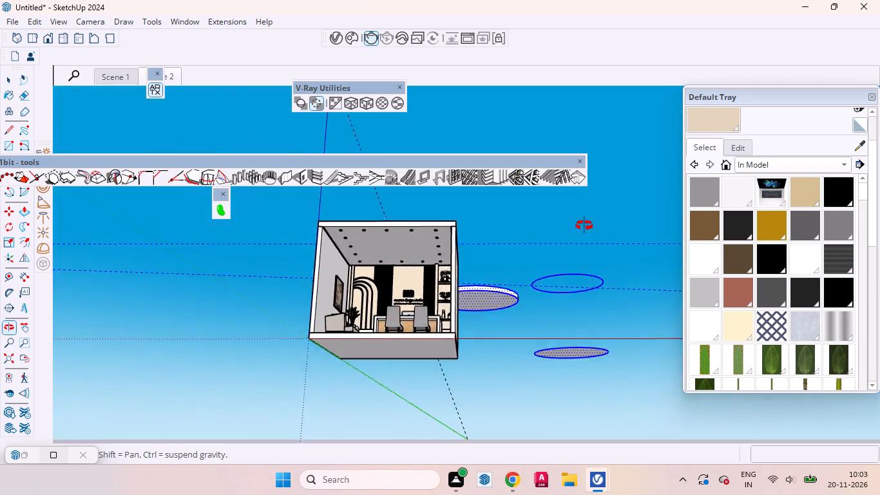
{"action": "middle_click_drag", "start_coordinate": [584, 226], "coordinate": [564, 333]}
{"action": "key", "text": "Delete"}
Delete the remaining dashed guide line running over the office roof alongside the green axis.
{"action": "left_click_drag", "start_coordinate": [466, 258], "coordinate": [369, 197]}
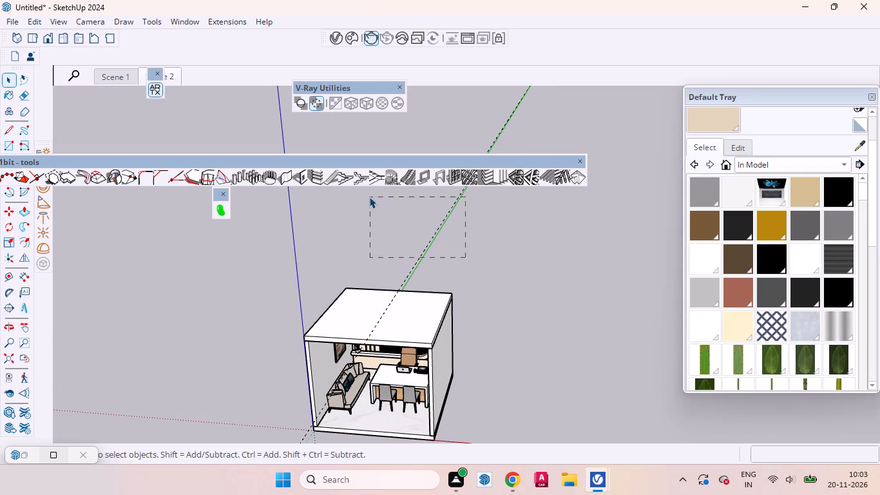
{"action": "left_click_drag", "start_coordinate": [369, 197], "coordinate": [370, 197]}
{"action": "key", "text": "Delete"}
{"action": "key", "text": "Delete"}
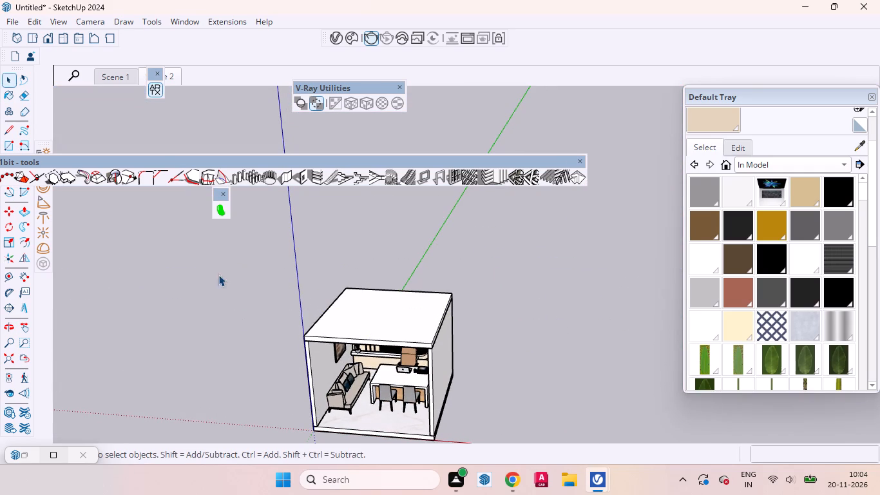
Switch the model view to Scene 2.
{"action": "left_click", "coordinate": [175, 80]}
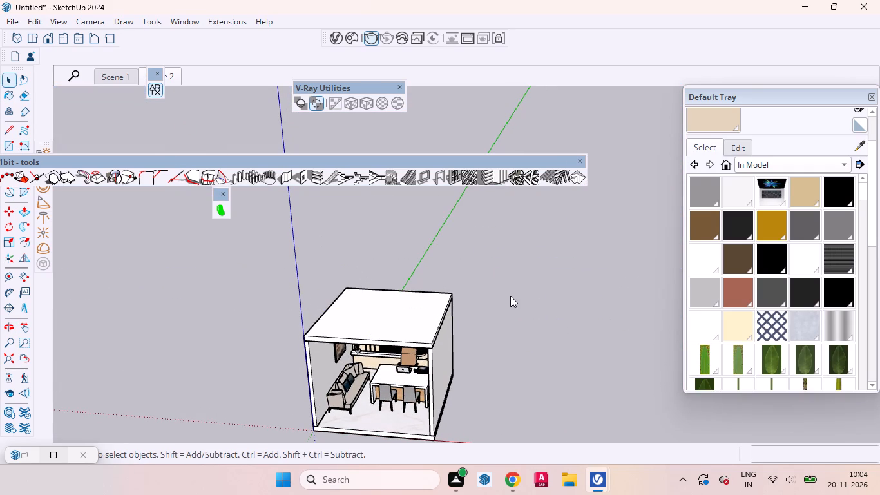
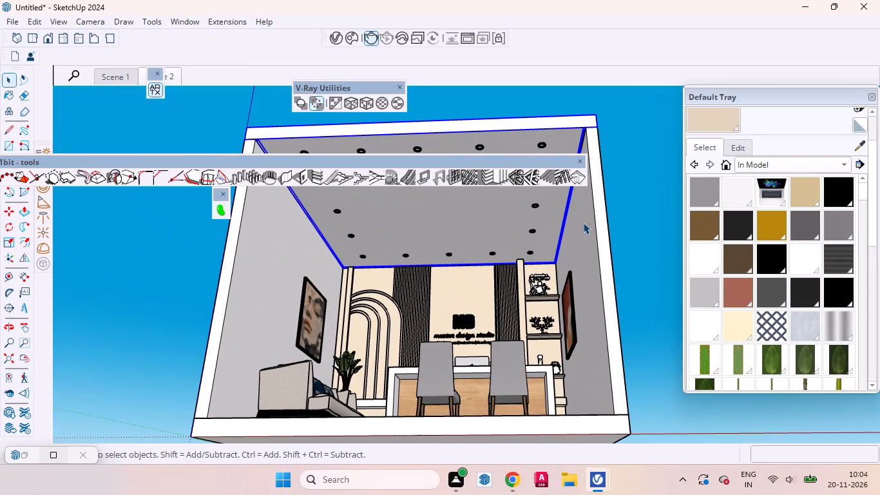
Examine the office room's walls and shell from the front and from outside the closed side.
{"action": "left_click", "coordinate": [583, 222]}
{"action": "left_click", "coordinate": [513, 422]}
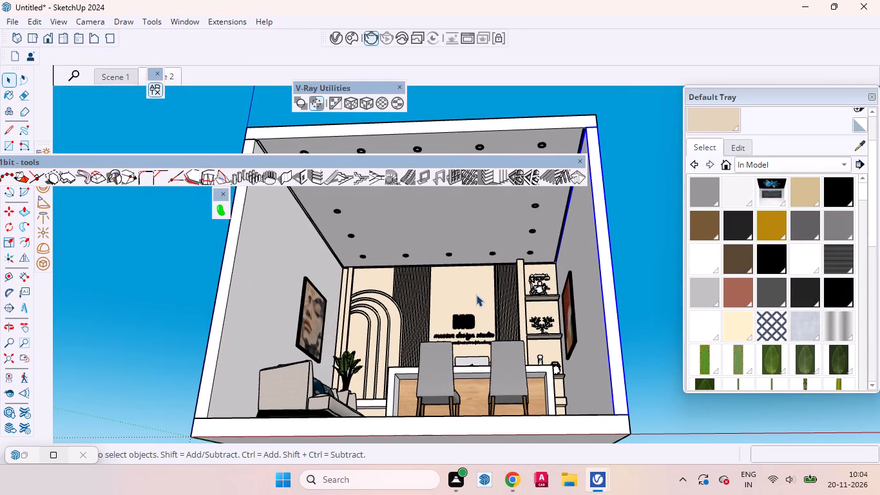
{"action": "left_click", "coordinate": [476, 295]}
{"action": "middle_click_drag", "start_coordinate": [447, 287], "coordinate": [868, 429]}
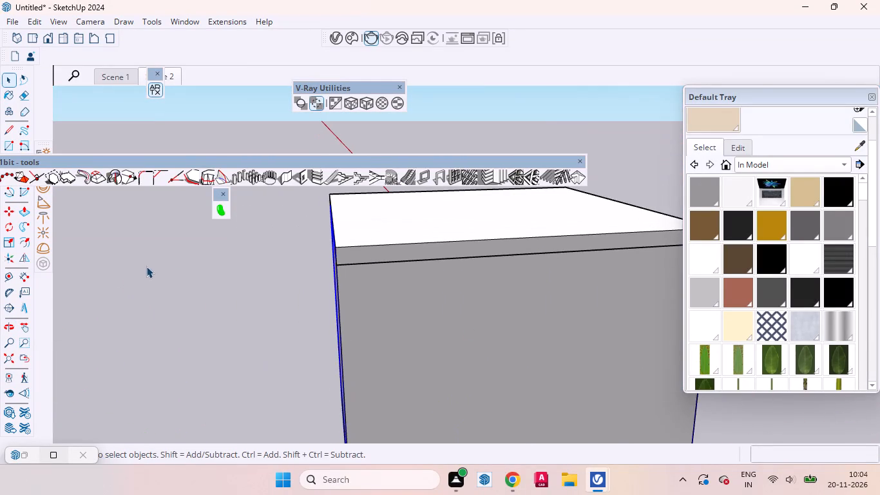
{"action": "scroll", "coordinate": [140, 267], "scroll_direction": "down", "scroll_amount": 7}
{"action": "left_click", "coordinate": [553, 266]}
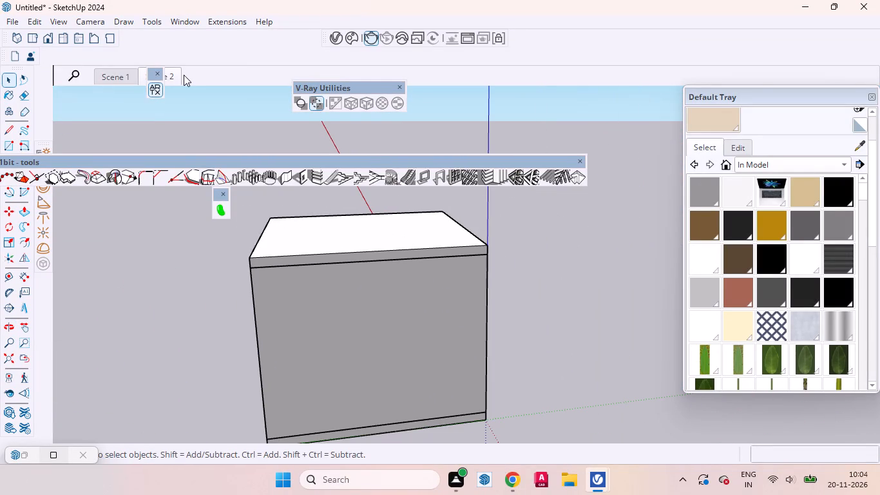
Return to Scene 2 and check the wall paintings and the shelf ornaments by selecting them one at a time.
{"action": "left_click", "coordinate": [174, 74]}
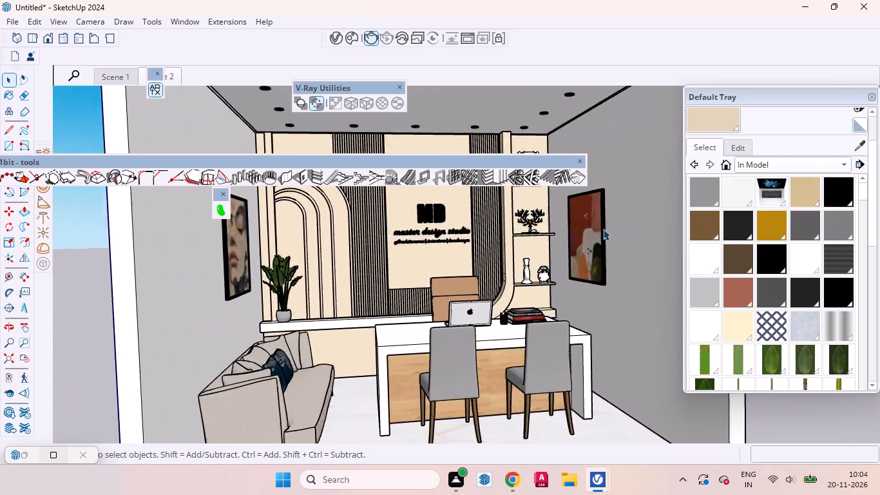
{"action": "left_click", "coordinate": [259, 250]}
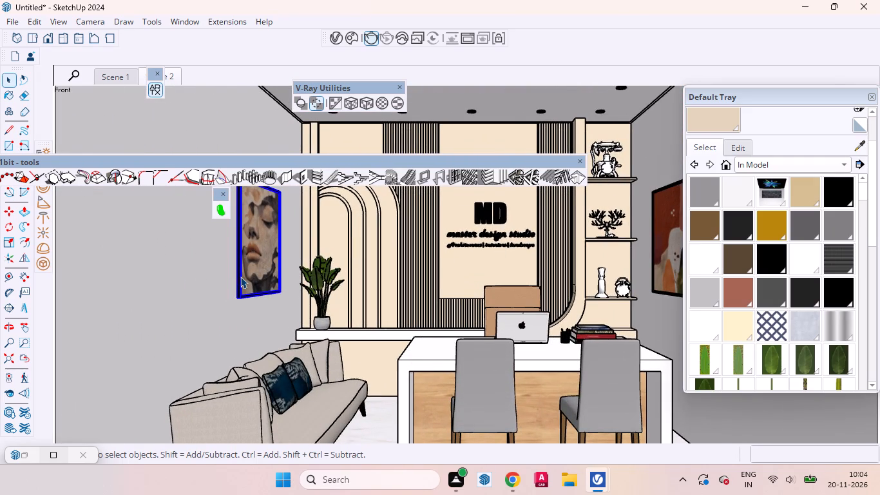
{"action": "scroll", "coordinate": [241, 277], "scroll_direction": "down", "scroll_amount": 1}
{"action": "scroll", "coordinate": [242, 277], "scroll_direction": "up", "scroll_amount": 1}
{"action": "scroll", "coordinate": [242, 277], "scroll_direction": "down", "scroll_amount": 5}
{"action": "left_click", "coordinate": [530, 258]}
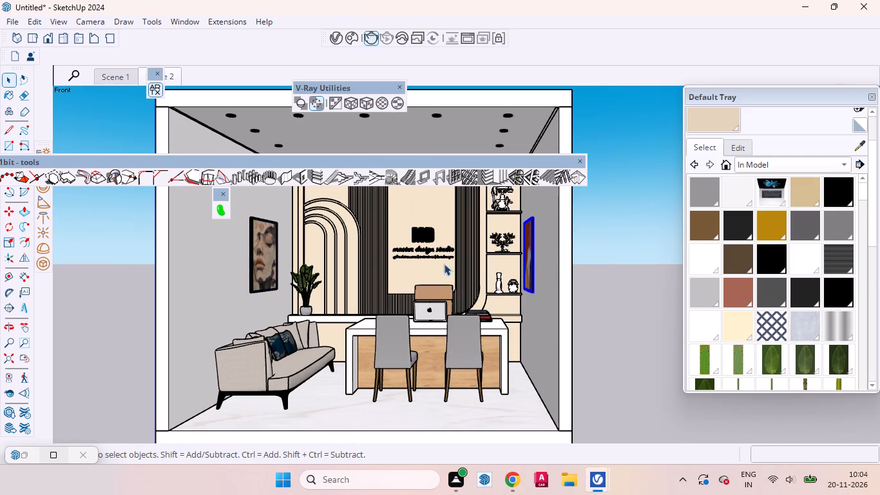
{"action": "left_click", "coordinate": [495, 242]}
{"action": "scroll", "coordinate": [591, 298], "scroll_direction": "down", "scroll_amount": 2}
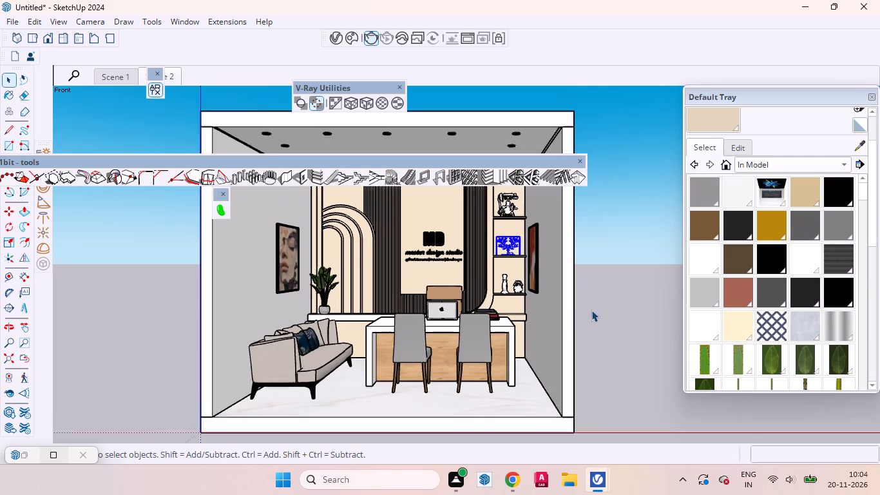
{"action": "scroll", "coordinate": [591, 310], "scroll_direction": "down", "scroll_amount": 1}
{"action": "left_click", "coordinate": [517, 216]}
{"action": "left_click", "coordinate": [524, 286]}
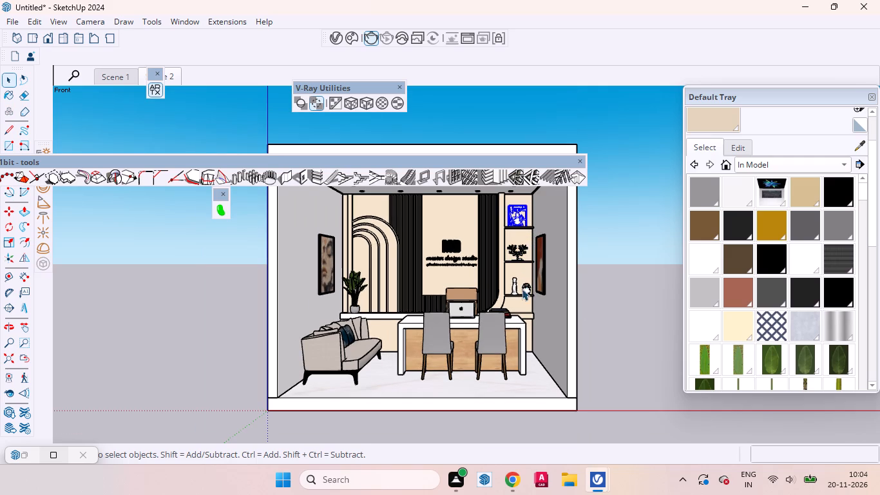
{"action": "left_click", "coordinate": [517, 287]}
{"action": "left_click", "coordinate": [593, 295]}
Examine the desk area up close, checking the book stack, pen holder, laptop and office chair individually.
{"action": "scroll", "coordinate": [508, 321], "scroll_direction": "up", "scroll_amount": 4}
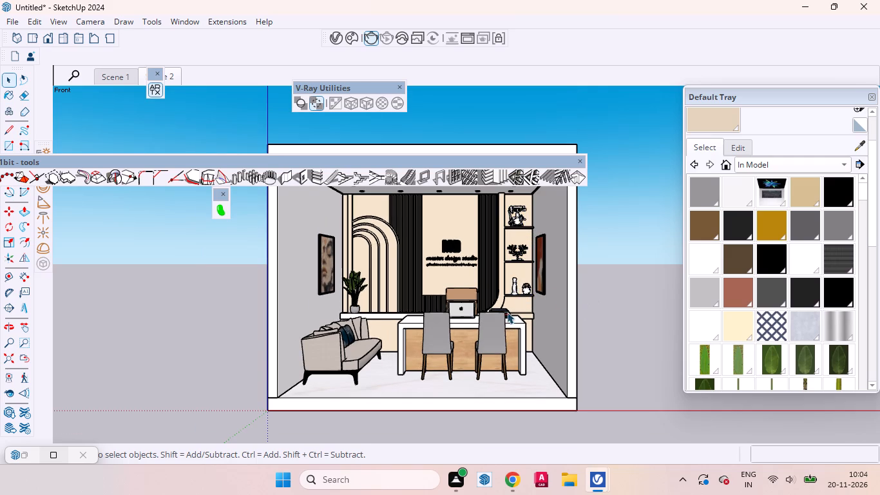
{"action": "scroll", "coordinate": [507, 312], "scroll_direction": "up", "scroll_amount": 7}
{"action": "middle_click_drag", "start_coordinate": [508, 313], "coordinate": [674, 472]}
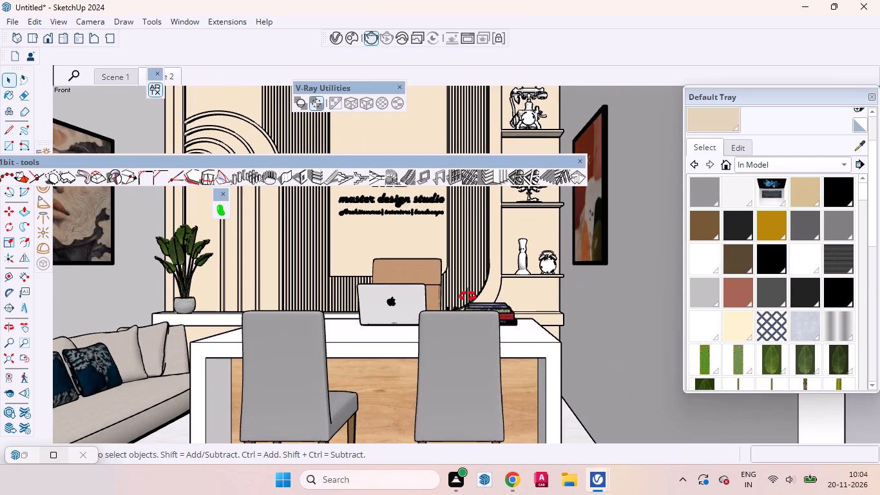
{"action": "middle_click_drag", "start_coordinate": [463, 304], "coordinate": [593, 339]}
{"action": "left_click", "coordinate": [540, 321]}
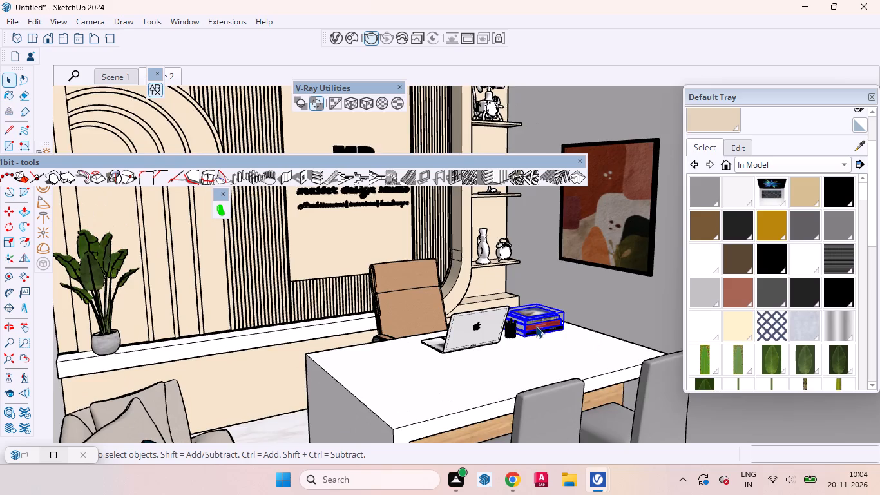
{"action": "scroll", "coordinate": [536, 326], "scroll_direction": "up", "scroll_amount": 9}
{"action": "left_click", "coordinate": [486, 331]}
{"action": "left_click", "coordinate": [412, 335]}
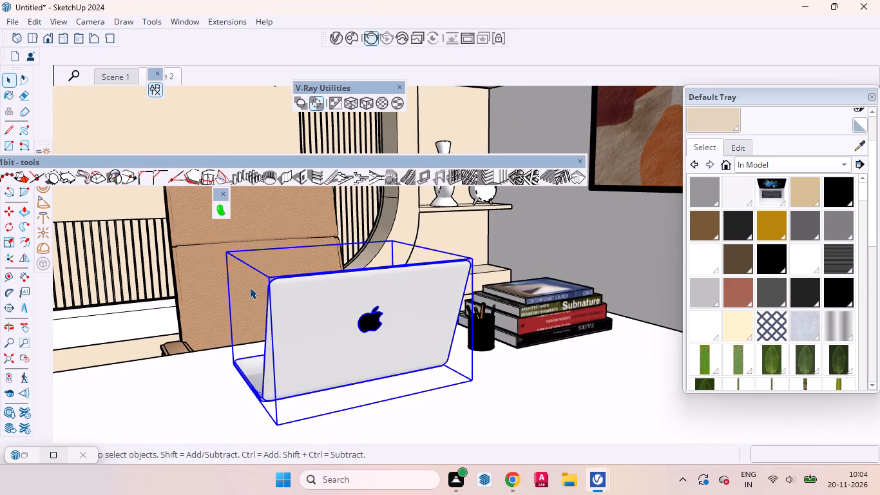
{"action": "left_click", "coordinate": [182, 251]}
{"action": "scroll", "coordinate": [269, 285], "scroll_direction": "down", "scroll_amount": 12}
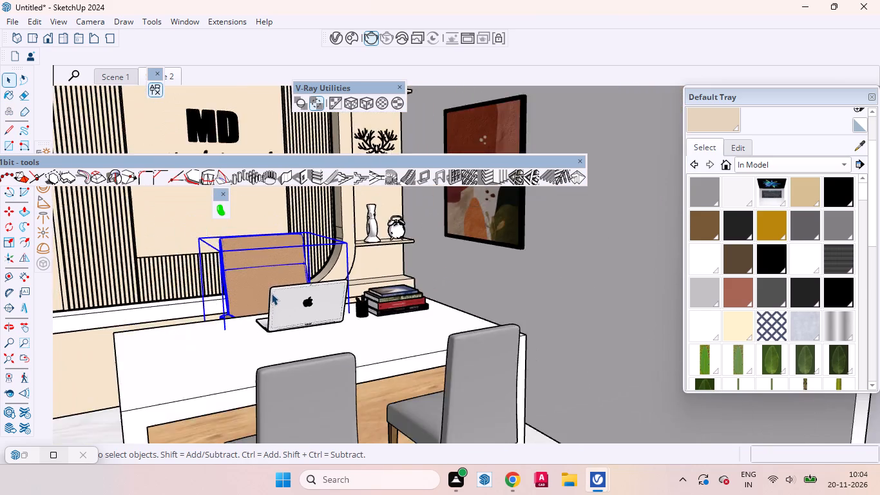
{"action": "scroll", "coordinate": [271, 293], "scroll_direction": "down", "scroll_amount": 11}
{"action": "left_click", "coordinate": [560, 280]}
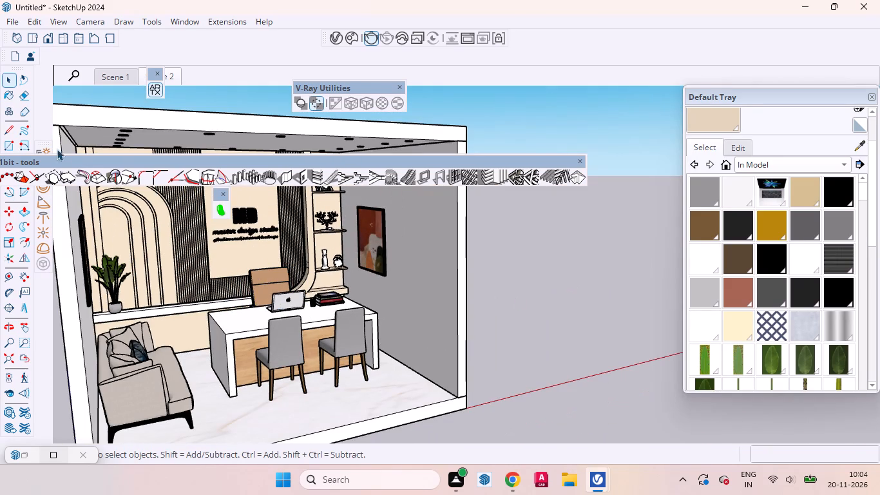
Switch the model view back to Scene 2.
{"action": "left_click", "coordinate": [177, 76]}
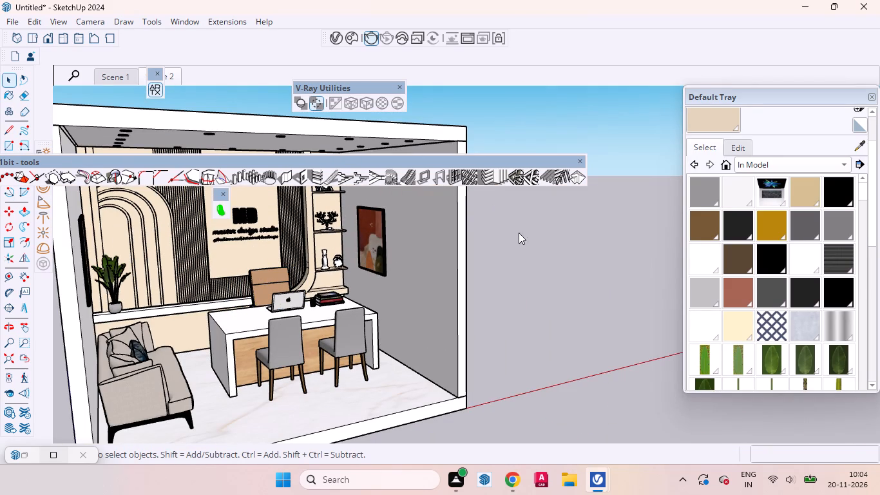
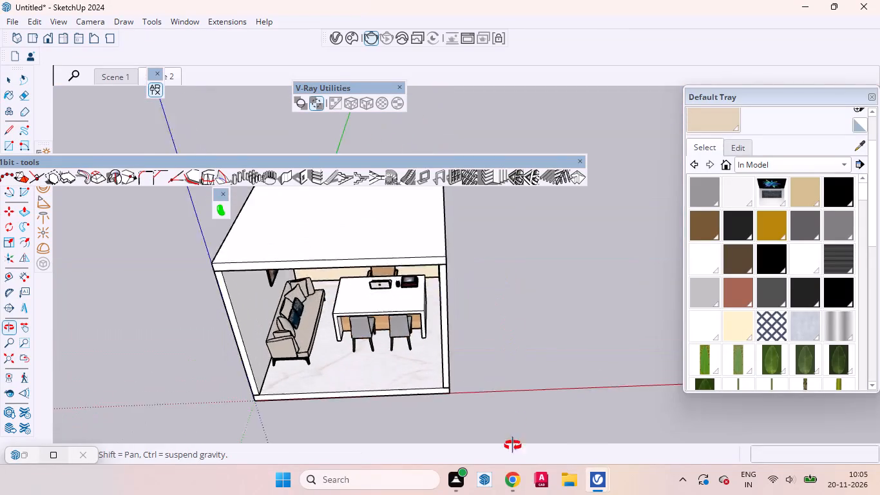
Undock the 1001bit tools toolbar from the model area's edge and close it.
{"action": "scroll", "coordinate": [426, 325], "scroll_direction": "up", "scroll_amount": 4}
{"action": "scroll", "coordinate": [427, 339], "scroll_direction": "down", "scroll_amount": 8}
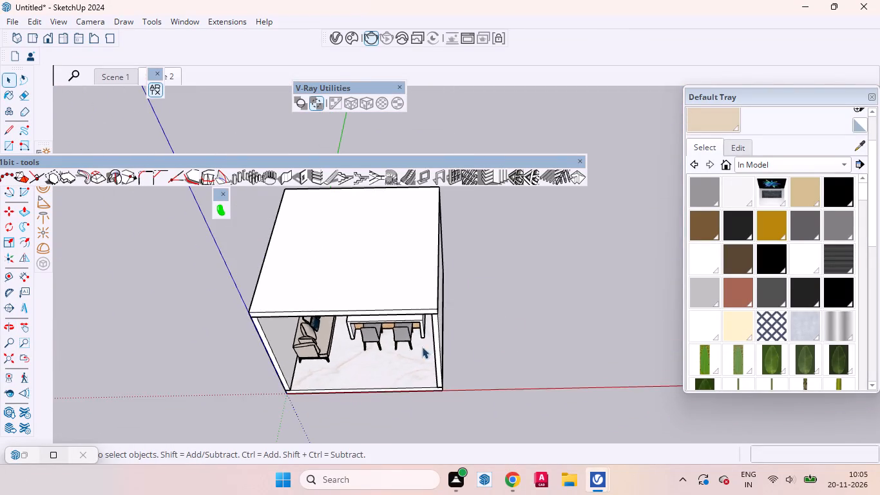
{"action": "scroll", "coordinate": [528, 345], "scroll_direction": "up", "scroll_amount": 3}
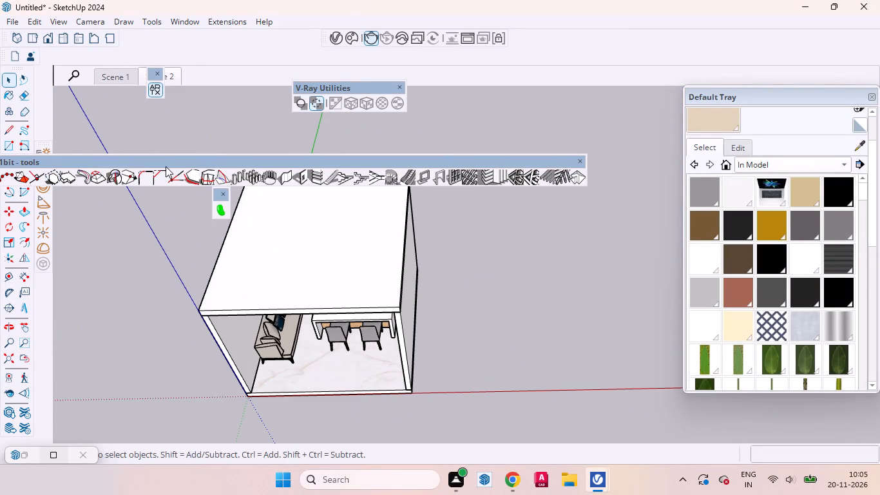
{"action": "left_click_drag", "start_coordinate": [166, 166], "coordinate": [72, 140]}
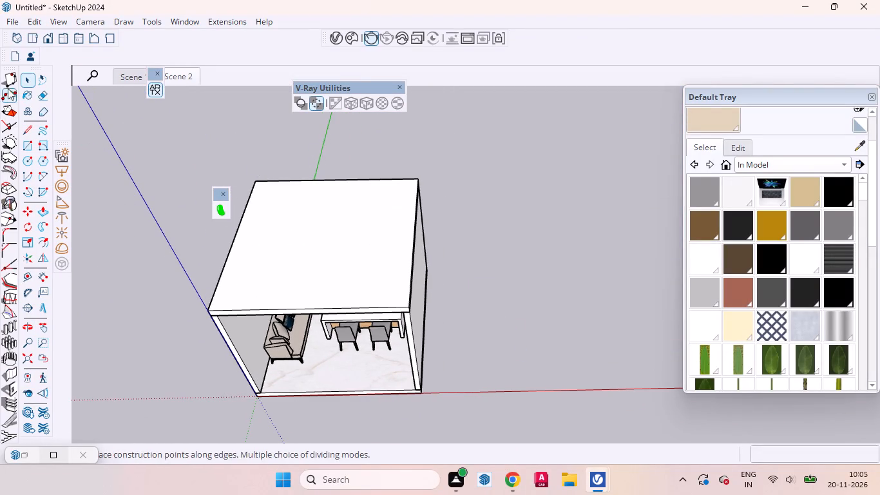
{"action": "left_click_drag", "start_coordinate": [5, 67], "coordinate": [270, 113]}
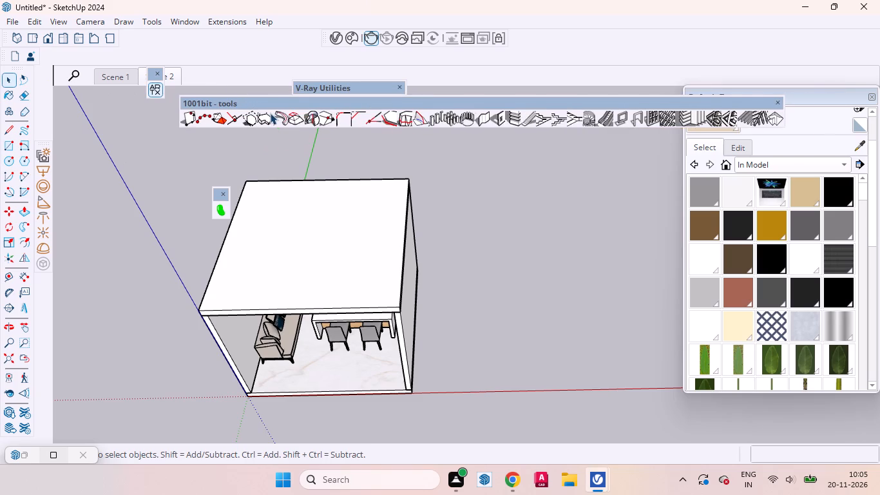
{"action": "left_click_drag", "start_coordinate": [270, 113], "coordinate": [220, 117]}
{"action": "left_click", "coordinate": [727, 105]}
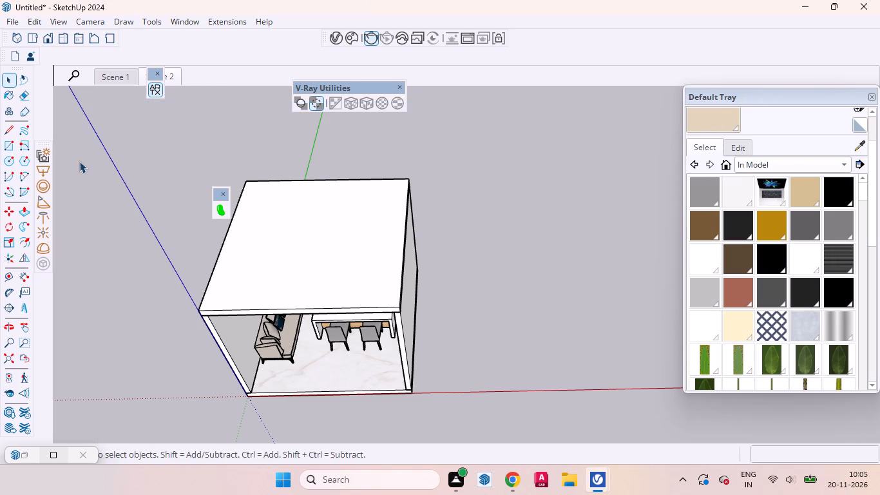
Draw two concentric circles on the ground beside the office room, with radii of about 5' 1/4" and 3' 4 1/8".
{"action": "left_click", "coordinate": [6, 158]}
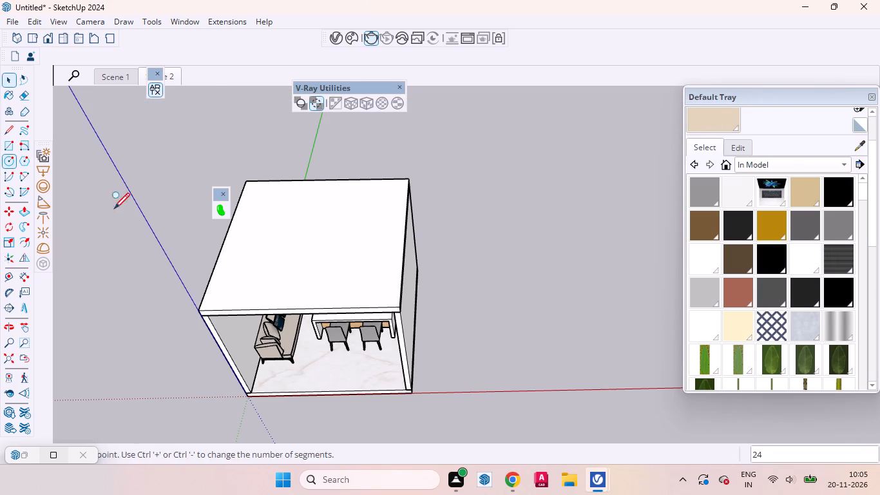
{"action": "left_click", "coordinate": [6, 162]}
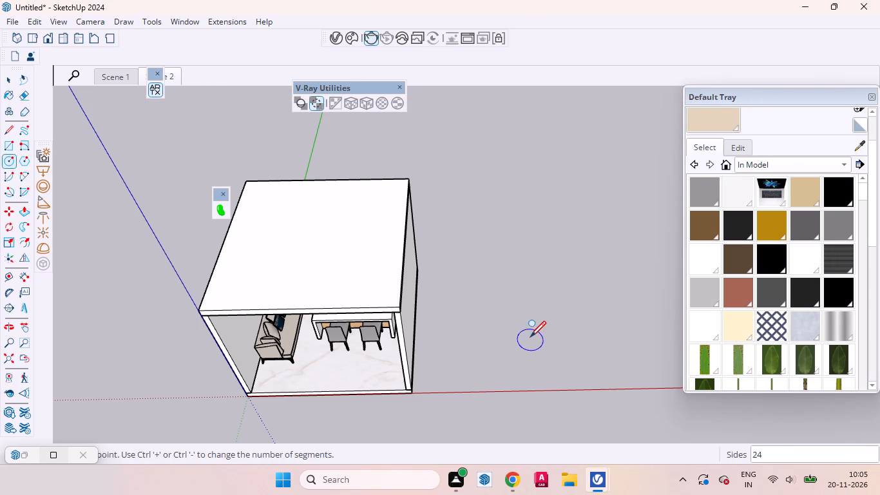
{"action": "left_click", "coordinate": [530, 335]}
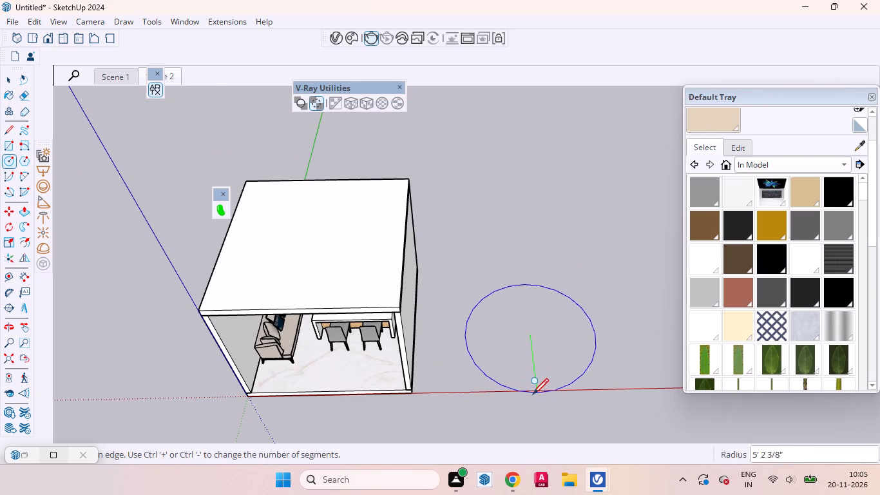
{"action": "left_click", "coordinate": [544, 390]}
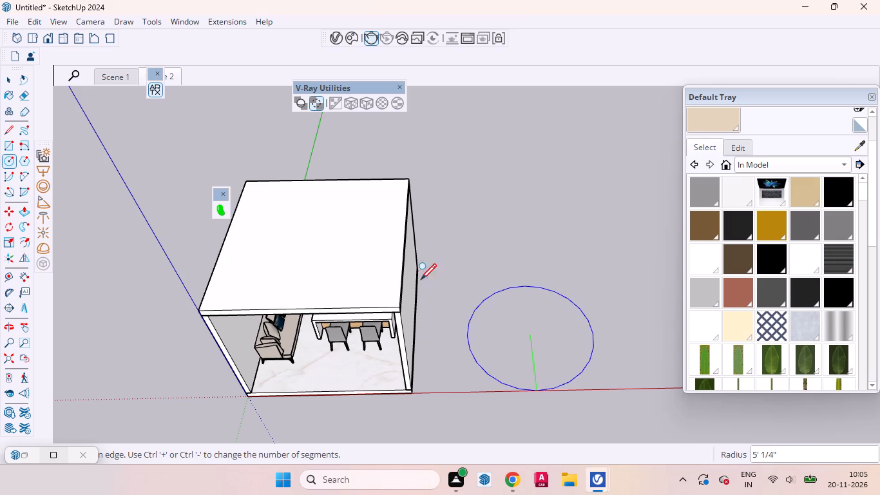
{"action": "left_click", "coordinate": [531, 335]}
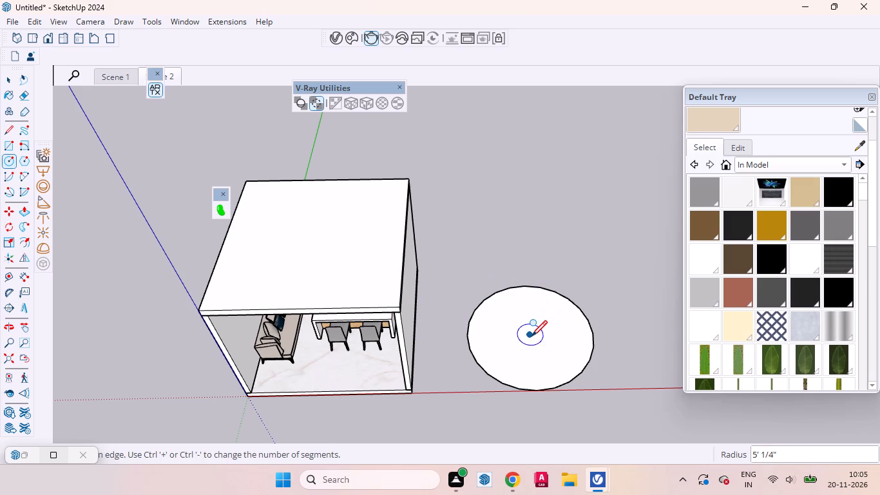
{"action": "left_click", "coordinate": [561, 315]}
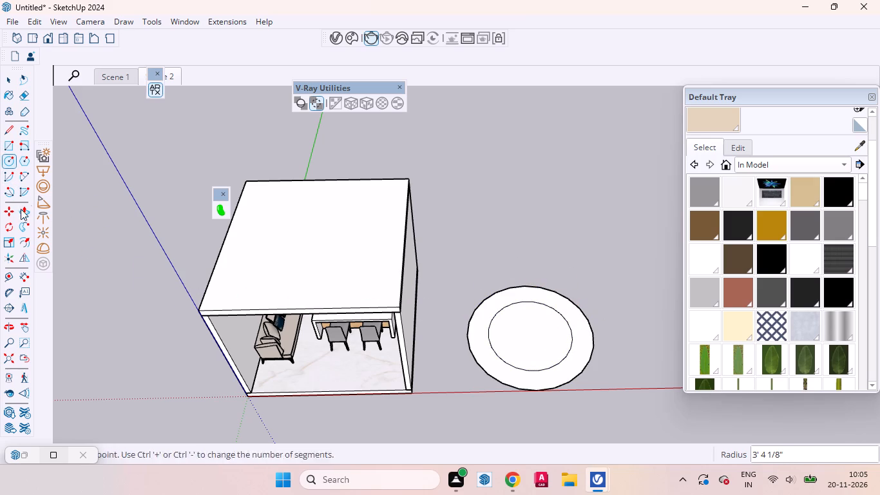
Push/Pull the inner circle up about 8' 1" into a cylinder and the surrounding ring down about 1' 2 1/2".
{"action": "left_click", "coordinate": [21, 213]}
{"action": "left_click", "coordinate": [546, 336]}
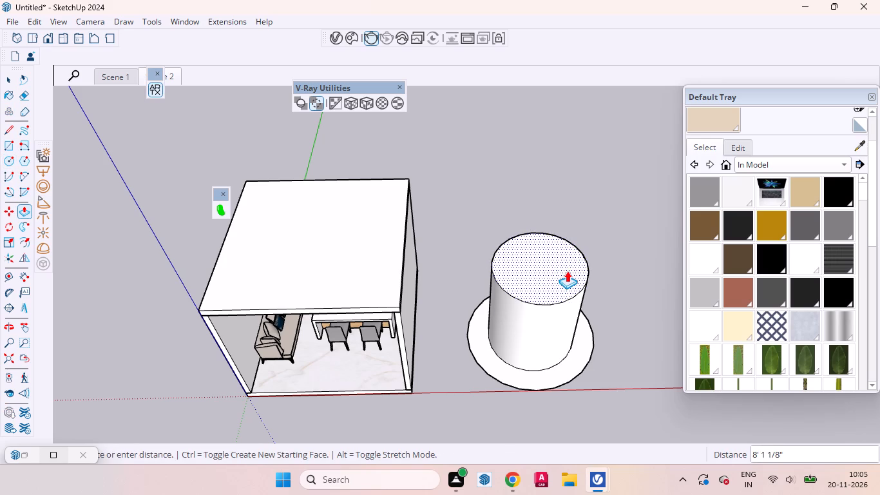
{"action": "left_click", "coordinate": [567, 271]}
{"action": "left_click", "coordinate": [579, 354]}
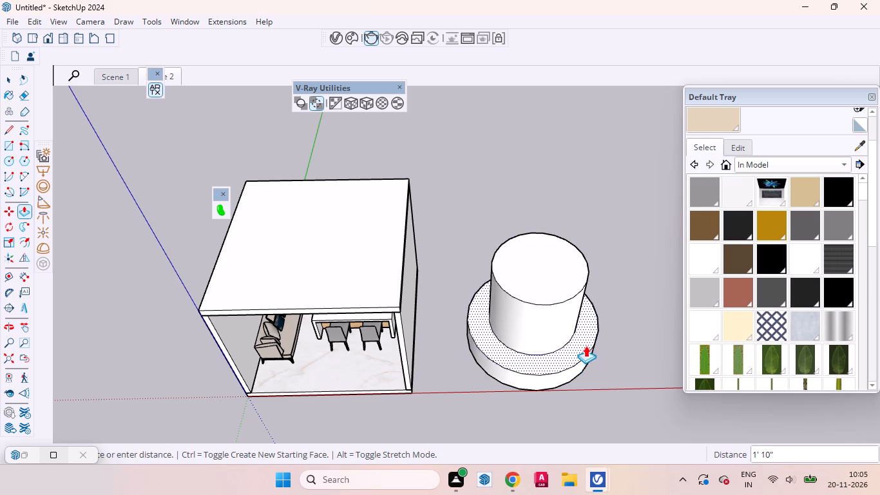
{"action": "left_click", "coordinate": [584, 365]}
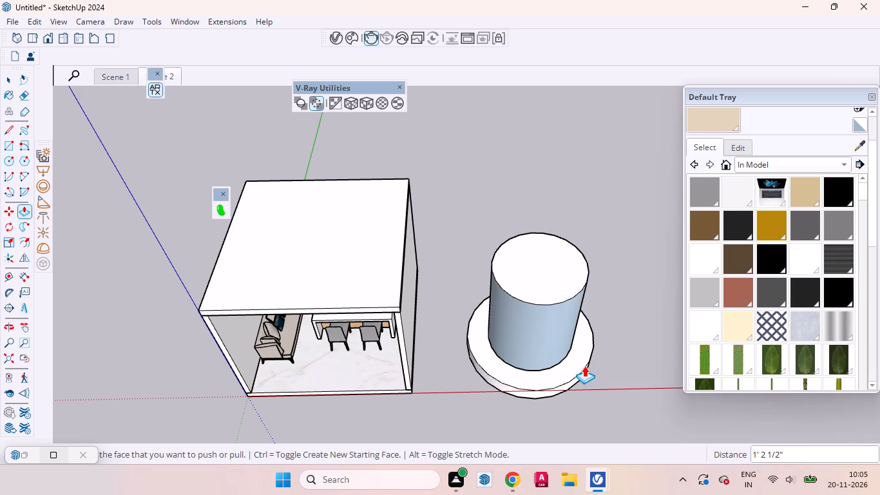
Reverse the faces of the cylinder's curved side wall.
{"action": "left_click", "coordinate": [11, 82]}
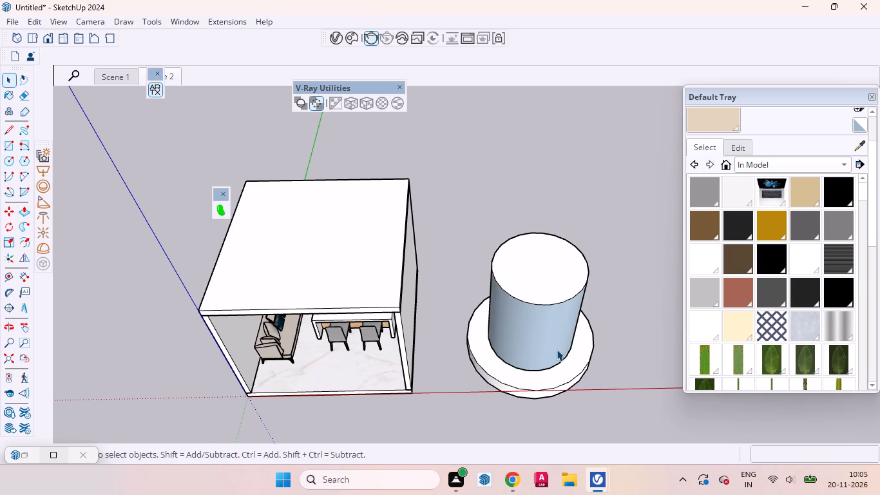
{"action": "middle_click_drag", "start_coordinate": [557, 350], "coordinate": [528, 121]}
{"action": "middle_click_drag", "start_coordinate": [573, 289], "coordinate": [347, 173]}
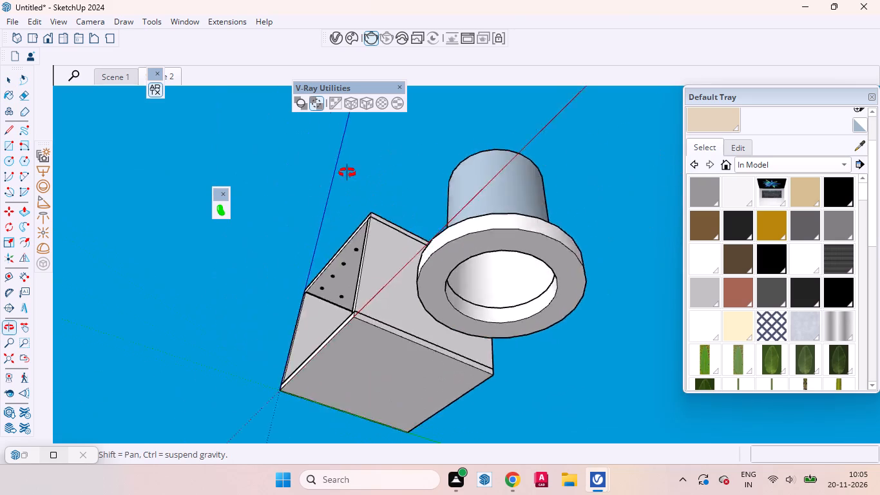
{"action": "middle_click_drag", "start_coordinate": [347, 173], "coordinate": [684, 416]}
{"action": "left_click", "coordinate": [548, 305]}
{"action": "right_click", "coordinate": [521, 296]}
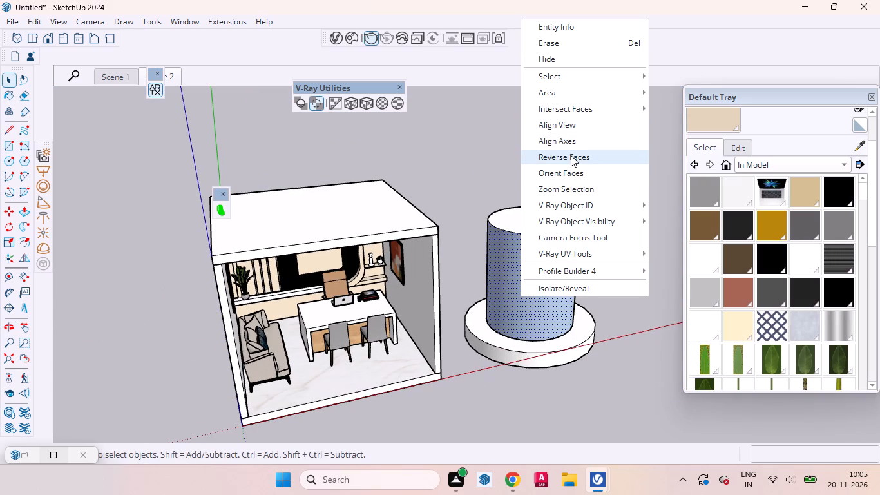
{"action": "left_click", "coordinate": [571, 155]}
Examine the hollow cylinder and its base ring from below and outside, checking individual faces and the inner edge.
{"action": "middle_click_drag", "start_coordinate": [586, 324], "coordinate": [338, 242]}
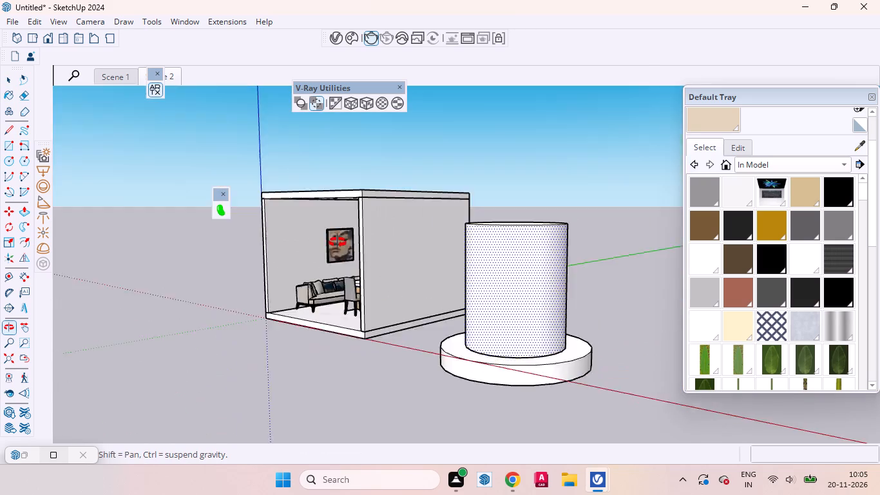
{"action": "middle_click_drag", "start_coordinate": [338, 242], "coordinate": [490, 86]}
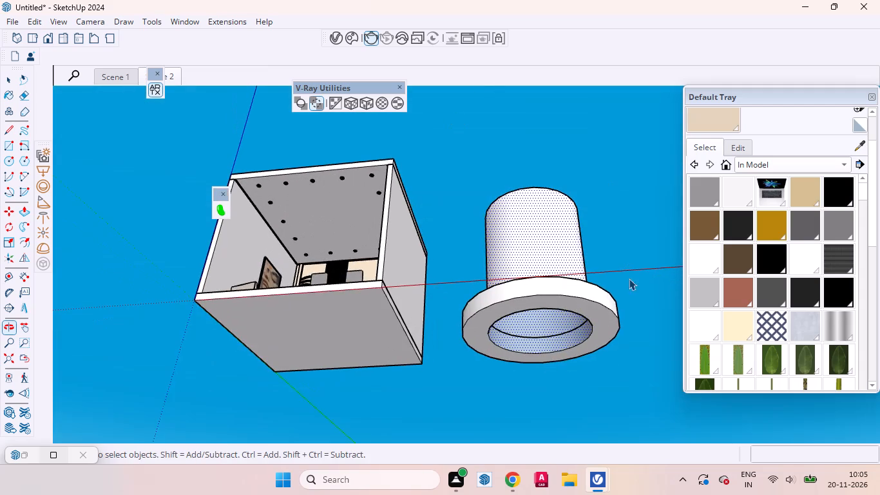
{"action": "scroll", "coordinate": [617, 325], "scroll_direction": "up", "scroll_amount": 17}
{"action": "middle_click_drag", "start_coordinate": [538, 326], "coordinate": [512, 289]}
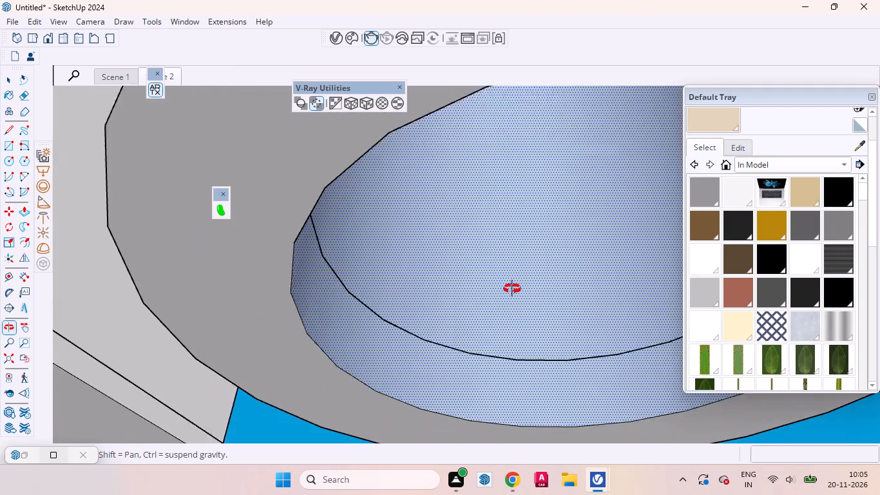
{"action": "middle_click_drag", "start_coordinate": [512, 289], "coordinate": [498, 126]}
{"action": "left_click", "coordinate": [497, 133]}
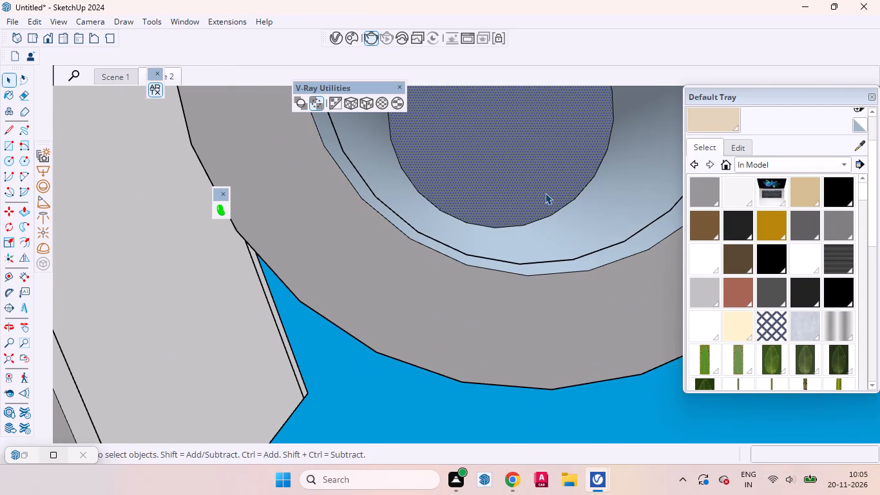
{"action": "left_click", "coordinate": [553, 225]}
{"action": "left_click", "coordinate": [429, 235]}
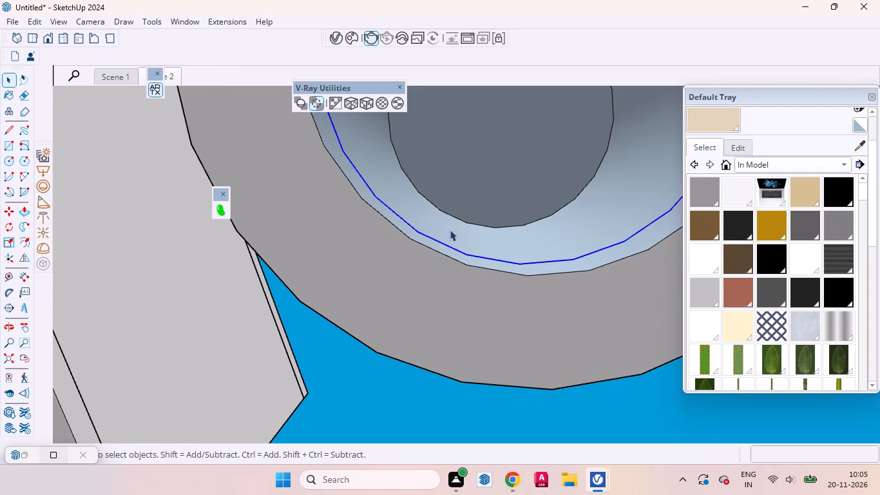
{"action": "middle_click_drag", "start_coordinate": [450, 229], "coordinate": [509, 402]}
{"action": "scroll", "coordinate": [508, 322], "scroll_direction": "down", "scroll_amount": 9}
{"action": "middle_click_drag", "start_coordinate": [542, 245], "coordinate": [544, 117]}
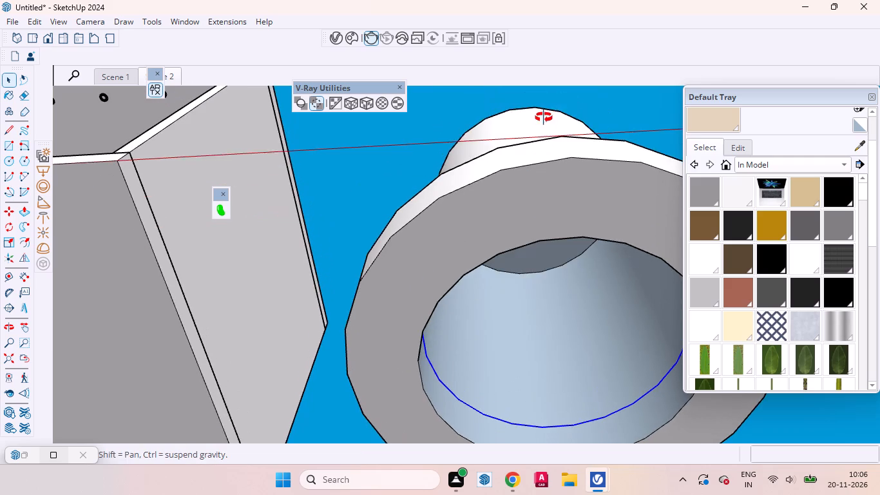
{"action": "middle_click_drag", "start_coordinate": [544, 117], "coordinate": [542, 91]}
{"action": "middle_click_drag", "start_coordinate": [586, 267], "coordinate": [420, 131]}
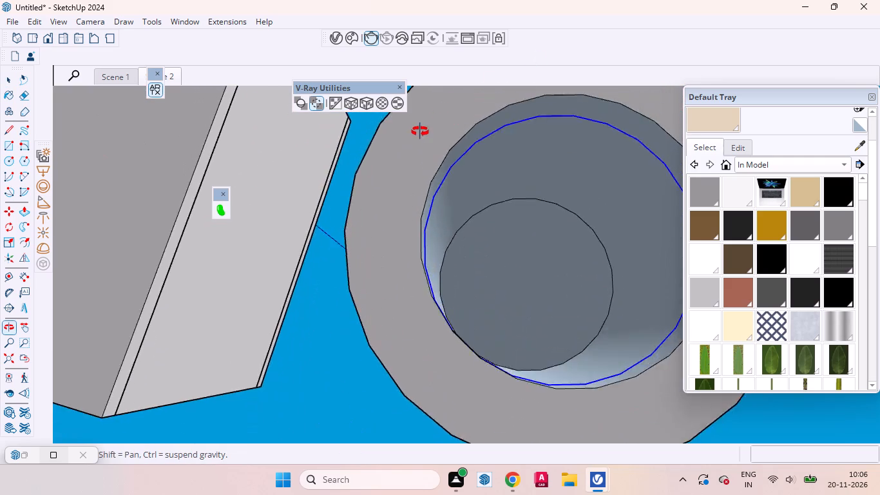
{"action": "middle_click_drag", "start_coordinate": [420, 131], "coordinate": [611, 457]}
{"action": "scroll", "coordinate": [554, 314], "scroll_direction": "down", "scroll_amount": 7}
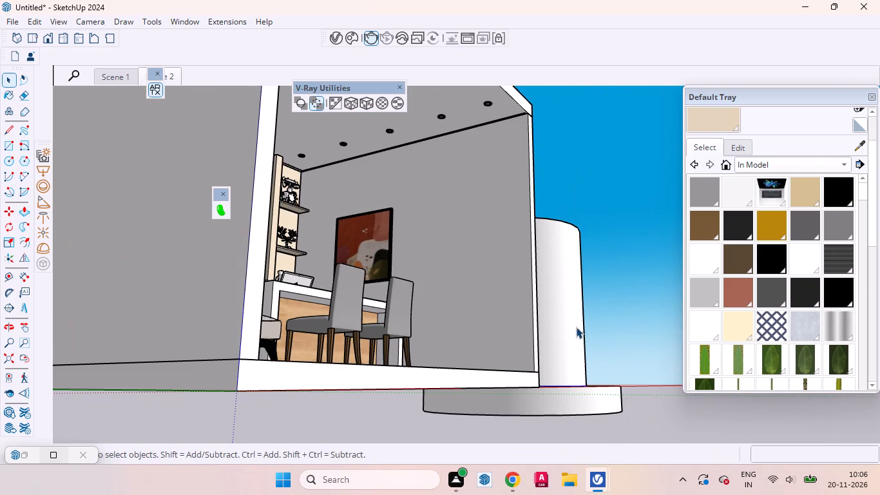
{"action": "left_click", "coordinate": [575, 327]}
{"action": "middle_click_drag", "start_coordinate": [541, 389], "coordinate": [457, 494]}
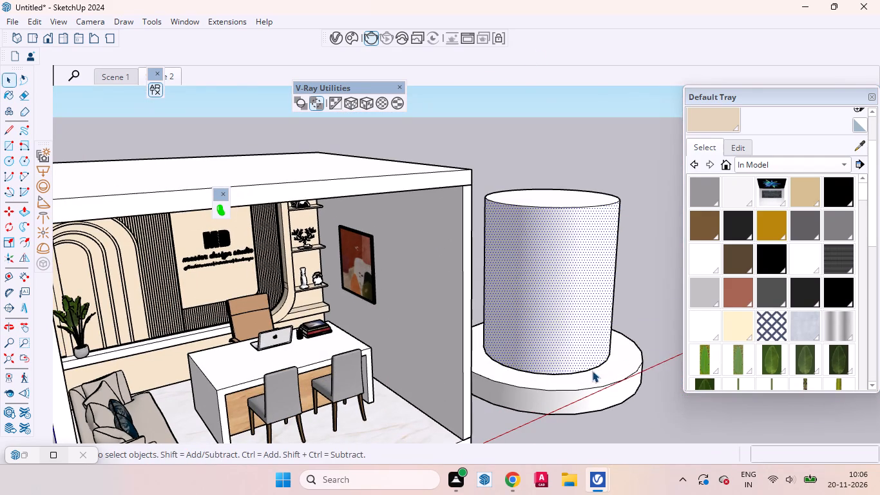
{"action": "left_click", "coordinate": [592, 371]}
{"action": "left_click", "coordinate": [603, 387]}
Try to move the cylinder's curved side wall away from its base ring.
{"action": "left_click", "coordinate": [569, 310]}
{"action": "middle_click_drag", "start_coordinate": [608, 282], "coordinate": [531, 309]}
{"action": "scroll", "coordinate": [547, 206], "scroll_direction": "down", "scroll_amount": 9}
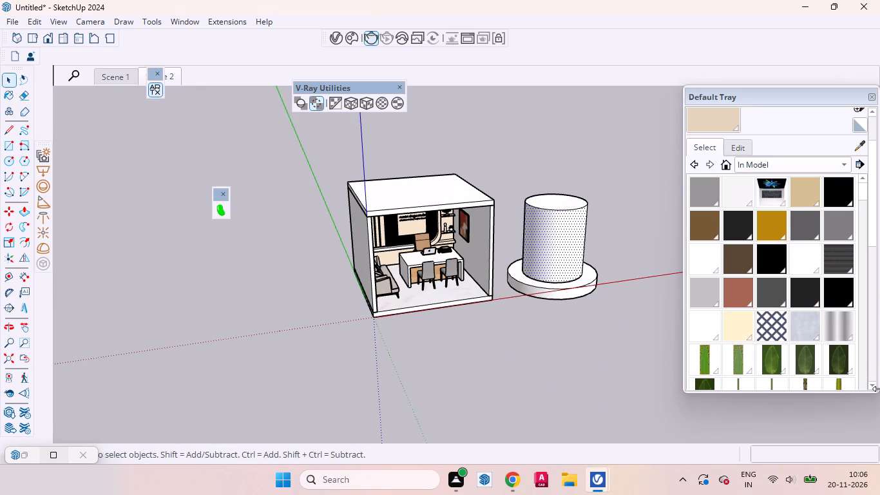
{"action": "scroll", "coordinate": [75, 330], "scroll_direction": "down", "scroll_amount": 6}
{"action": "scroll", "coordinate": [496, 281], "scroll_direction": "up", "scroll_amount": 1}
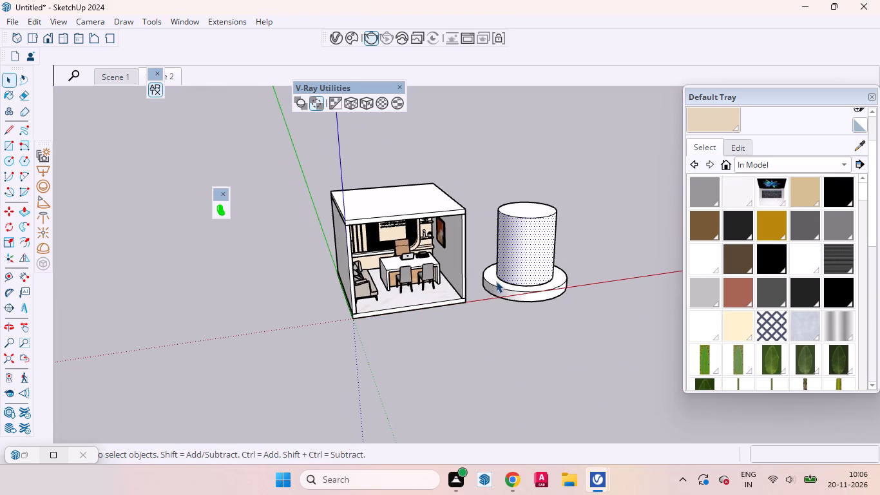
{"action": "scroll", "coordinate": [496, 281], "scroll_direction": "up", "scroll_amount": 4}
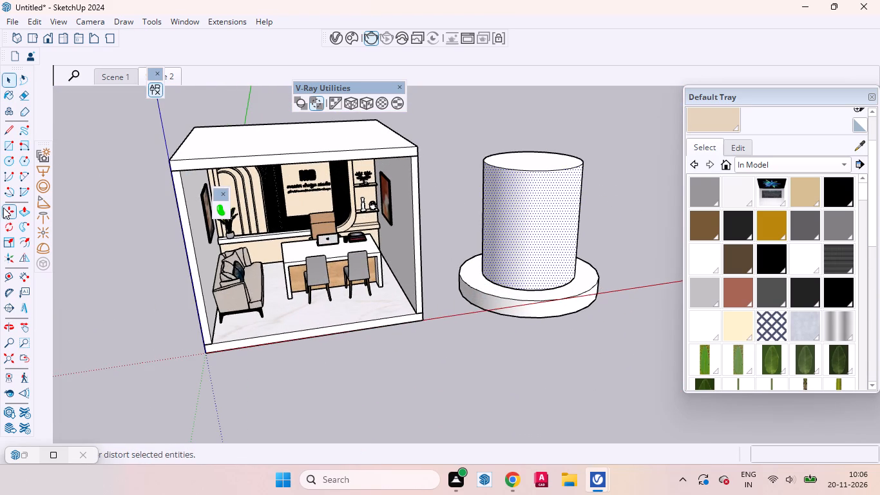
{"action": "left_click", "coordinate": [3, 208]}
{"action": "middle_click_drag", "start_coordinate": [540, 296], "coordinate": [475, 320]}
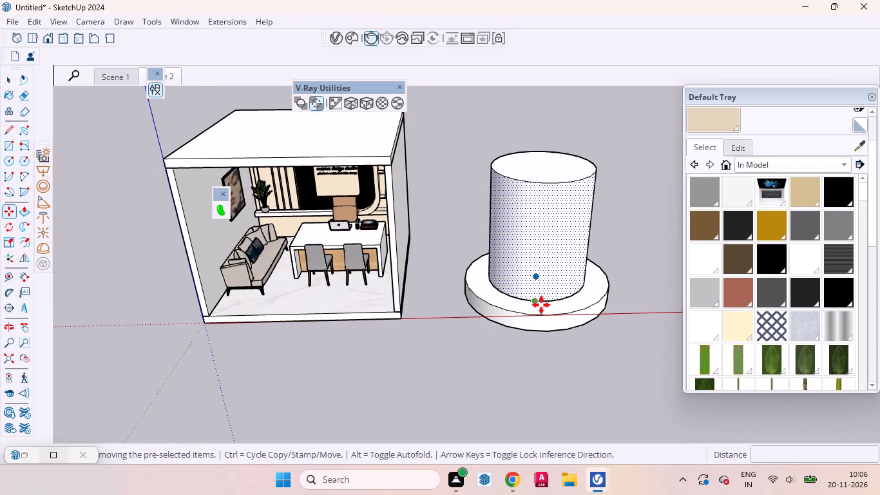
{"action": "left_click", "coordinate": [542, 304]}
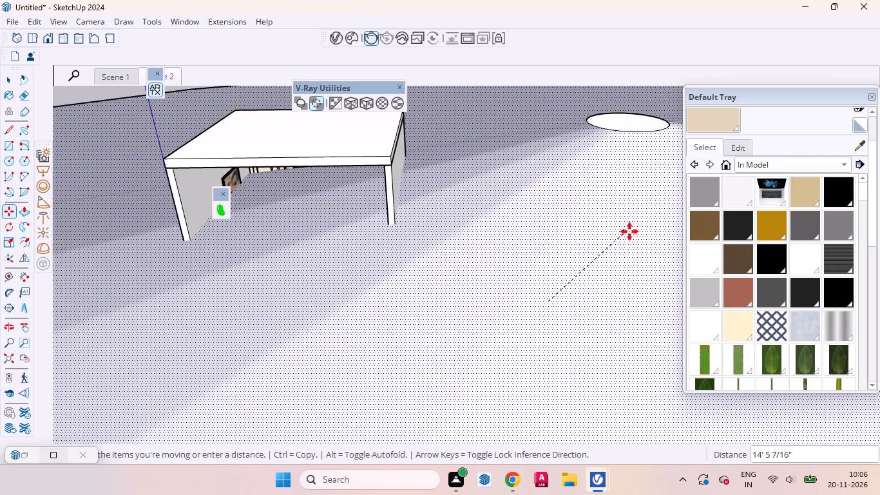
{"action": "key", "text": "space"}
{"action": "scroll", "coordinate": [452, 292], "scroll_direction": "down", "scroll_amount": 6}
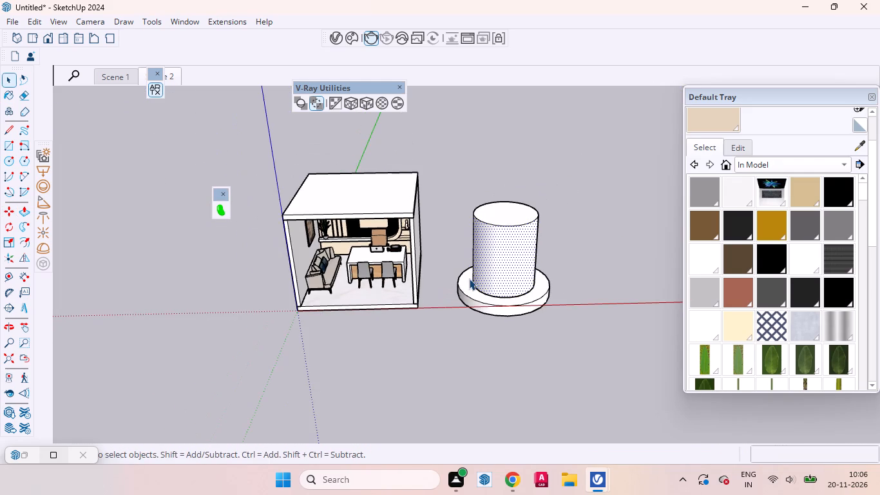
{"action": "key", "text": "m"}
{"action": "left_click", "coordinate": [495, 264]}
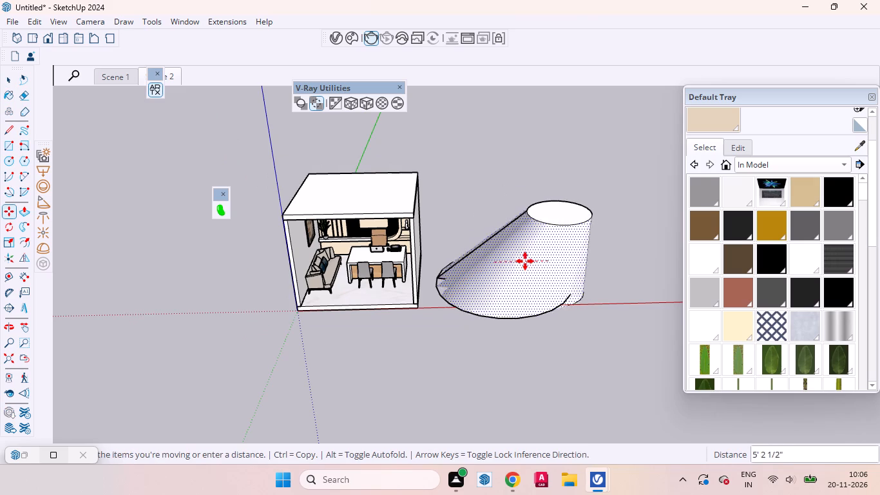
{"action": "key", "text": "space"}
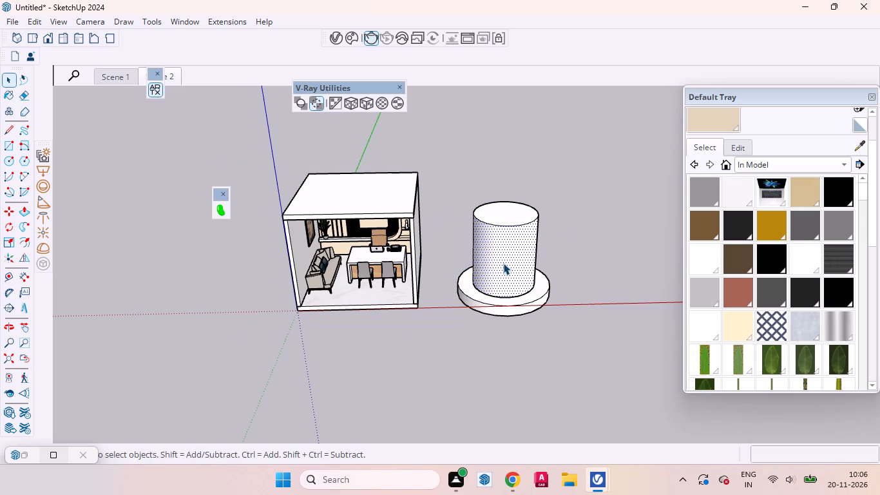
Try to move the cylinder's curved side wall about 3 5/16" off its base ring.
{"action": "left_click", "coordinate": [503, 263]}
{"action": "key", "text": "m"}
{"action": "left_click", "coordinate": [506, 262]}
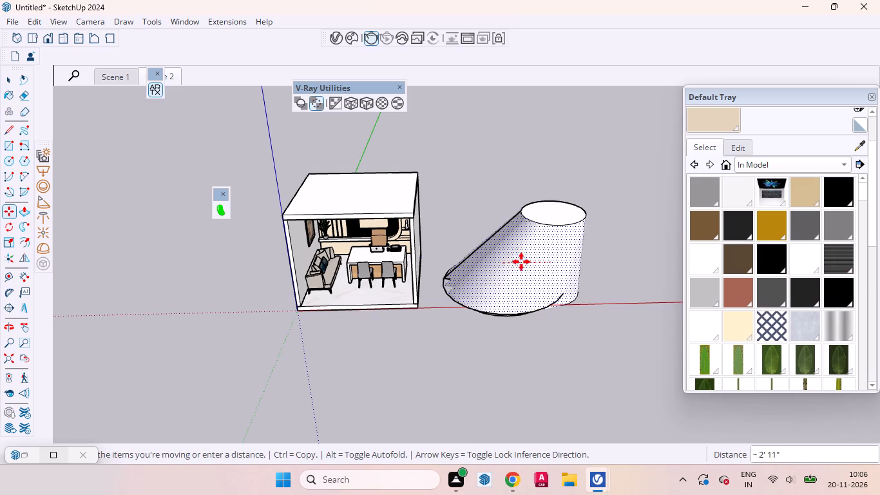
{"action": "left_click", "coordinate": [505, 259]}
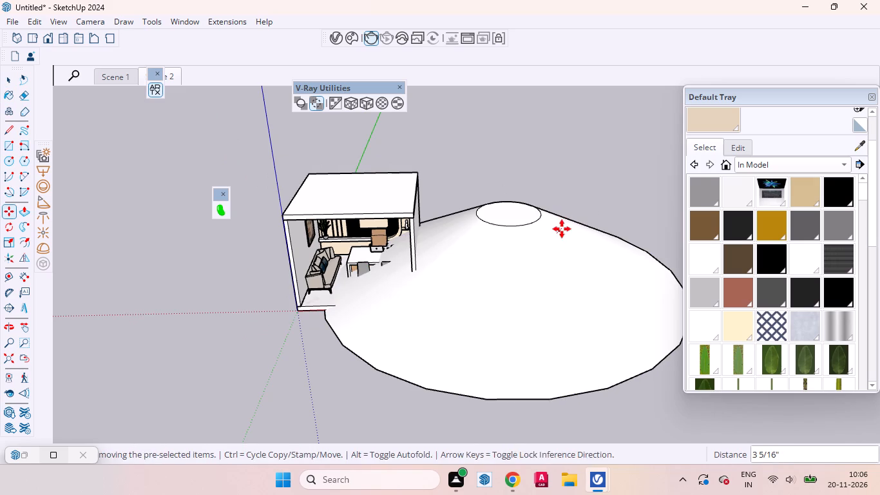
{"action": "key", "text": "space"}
Examine the reshaped cylinder, its side wall and its base ring from below and above.
{"action": "middle_click_drag", "start_coordinate": [527, 309], "coordinate": [488, 118]}
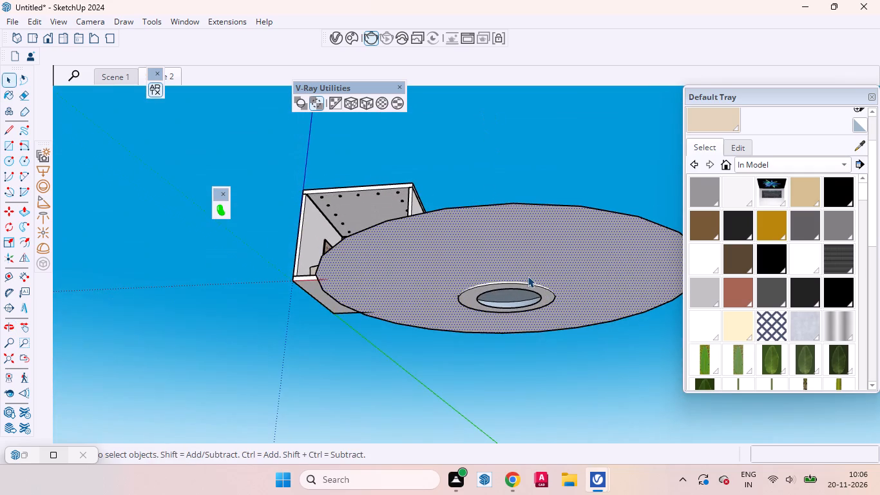
{"action": "scroll", "coordinate": [528, 276], "scroll_direction": "up", "scroll_amount": 2}
{"action": "scroll", "coordinate": [540, 378], "scroll_direction": "down", "scroll_amount": 6}
{"action": "middle_click_drag", "start_coordinate": [473, 266], "coordinate": [537, 494]}
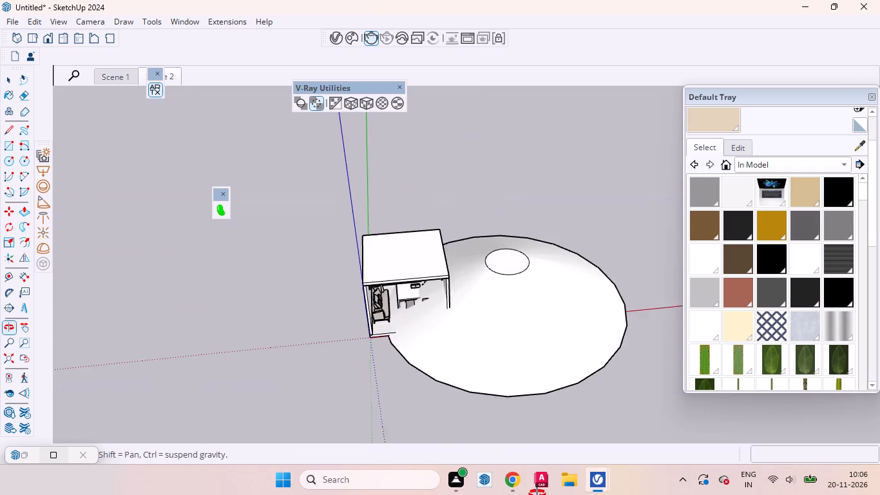
{"action": "middle_click_drag", "start_coordinate": [537, 494], "coordinate": [445, 123]}
{"action": "scroll", "coordinate": [495, 255], "scroll_direction": "up", "scroll_amount": 6}
{"action": "middle_click_drag", "start_coordinate": [533, 322], "coordinate": [459, 214]}
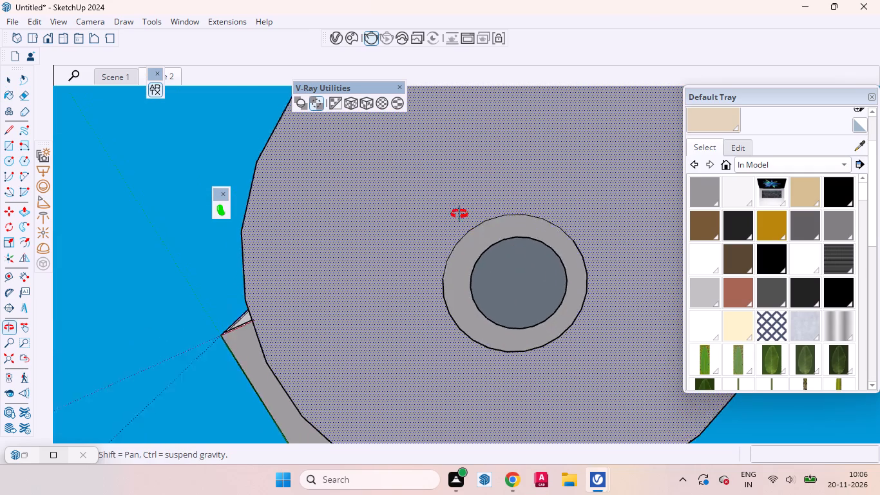
{"action": "middle_click_drag", "start_coordinate": [459, 214], "coordinate": [577, 434]}
{"action": "scroll", "coordinate": [506, 366], "scroll_direction": "down", "scroll_amount": 7}
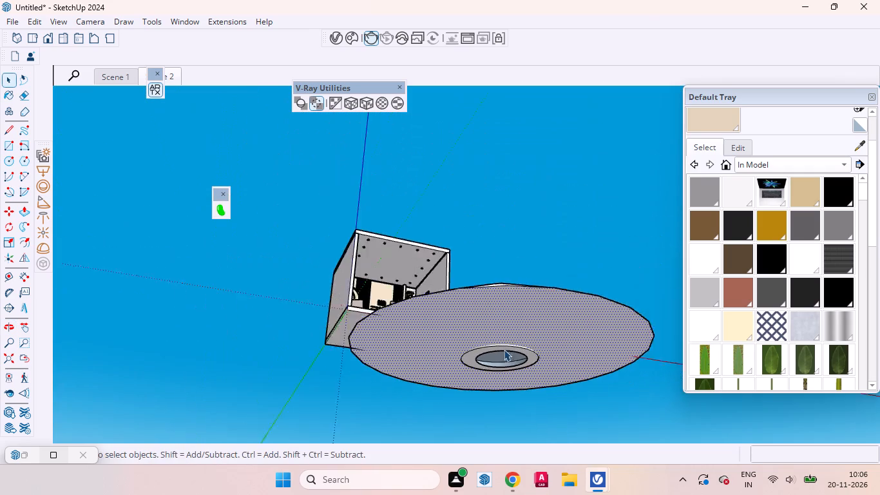
{"action": "middle_click_drag", "start_coordinate": [520, 296], "coordinate": [499, 470]}
{"action": "scroll", "coordinate": [511, 322], "scroll_direction": "up", "scroll_amount": 2}
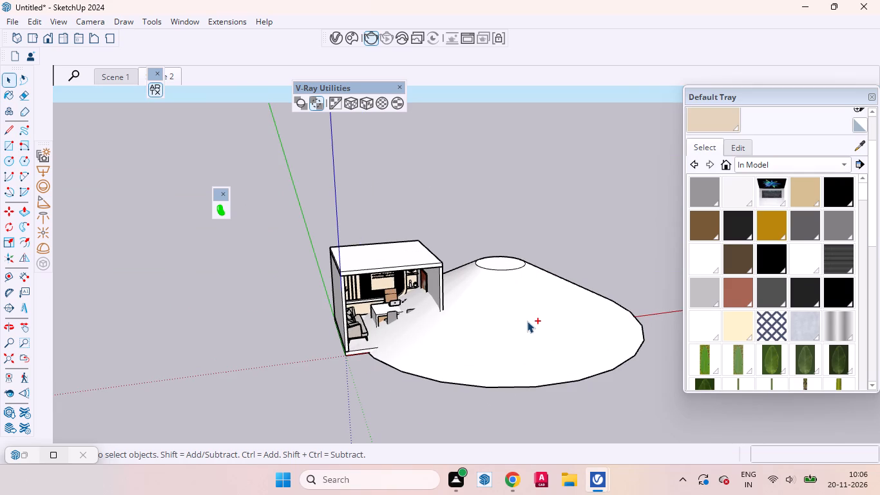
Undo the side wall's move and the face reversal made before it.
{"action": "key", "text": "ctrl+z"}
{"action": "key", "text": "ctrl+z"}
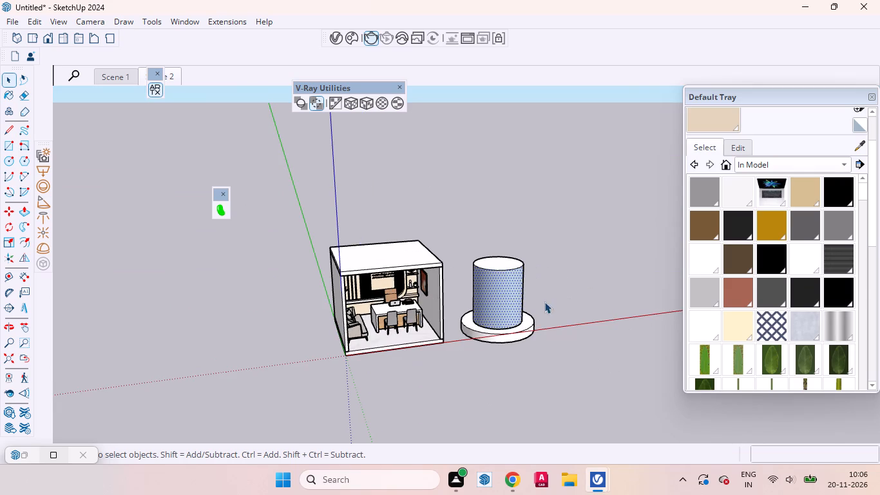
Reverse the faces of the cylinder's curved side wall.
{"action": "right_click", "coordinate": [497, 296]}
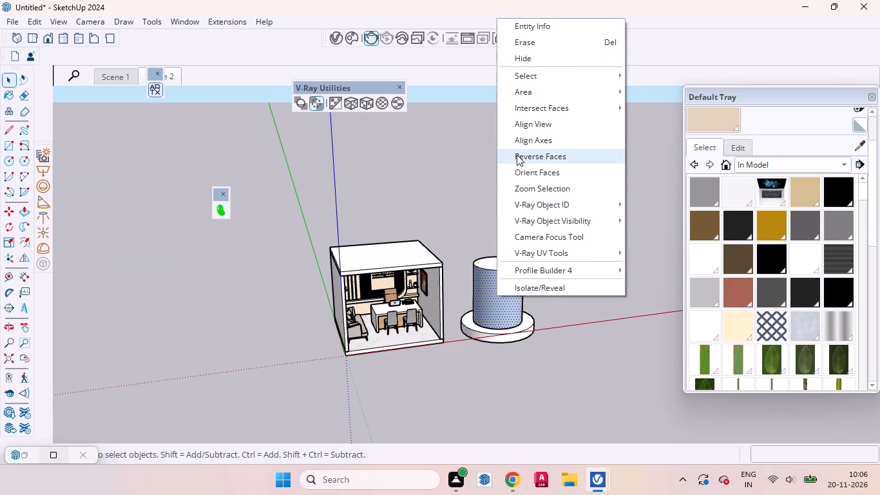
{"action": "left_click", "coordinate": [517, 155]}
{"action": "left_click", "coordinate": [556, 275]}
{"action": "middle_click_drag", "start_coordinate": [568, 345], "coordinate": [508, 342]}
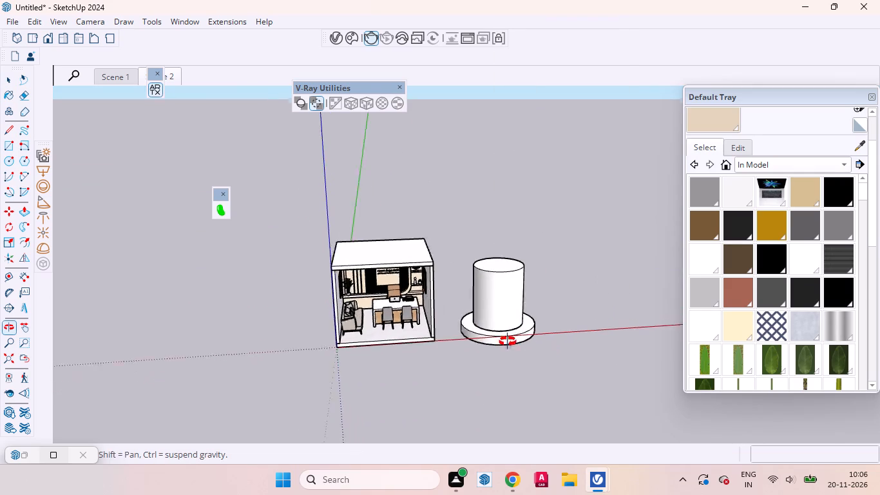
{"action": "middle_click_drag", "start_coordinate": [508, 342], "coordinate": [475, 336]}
Select the whole trial cylinder with its base ring beside the room and delete it.
{"action": "left_click_drag", "start_coordinate": [452, 250], "coordinate": [451, 272]}
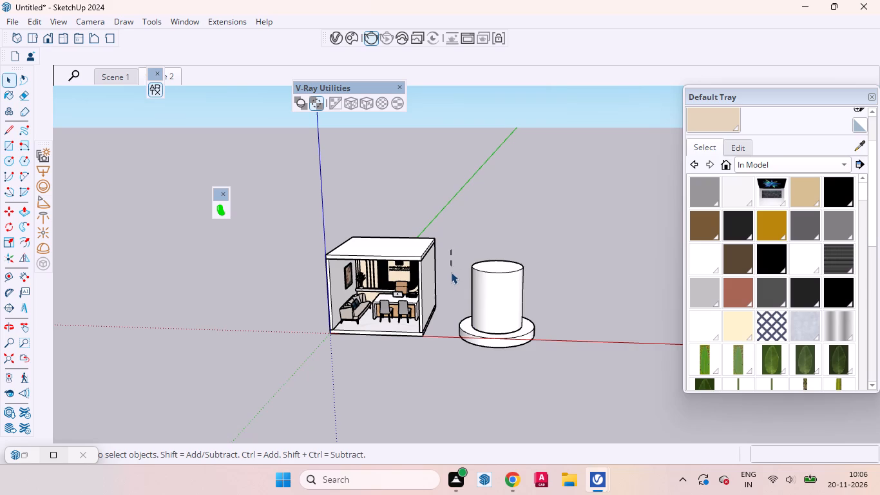
{"action": "left_click_drag", "start_coordinate": [451, 272], "coordinate": [571, 389]}
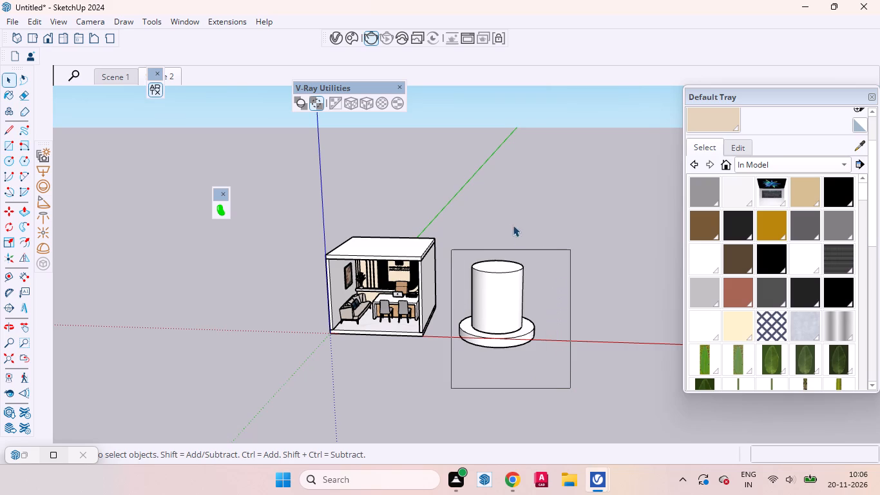
{"action": "middle_click_drag", "start_coordinate": [479, 301], "coordinate": [514, 325]}
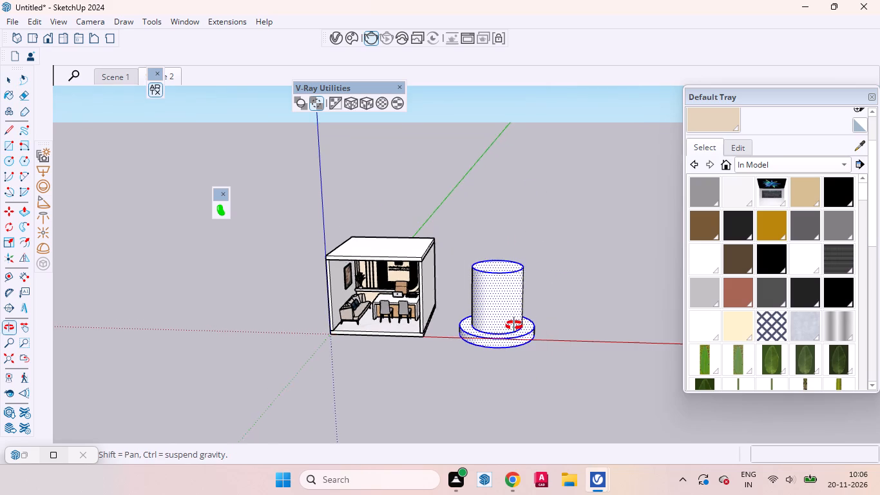
{"action": "middle_click_drag", "start_coordinate": [514, 325], "coordinate": [781, 387]}
{"action": "middle_click_drag", "start_coordinate": [493, 273], "coordinate": [860, 308]}
{"action": "middle_click_drag", "start_coordinate": [441, 273], "coordinate": [611, 283]}
{"action": "middle_click_drag", "start_coordinate": [451, 302], "coordinate": [0, 231]}
{"action": "middle_click_drag", "start_coordinate": [530, 233], "coordinate": [17, 264]}
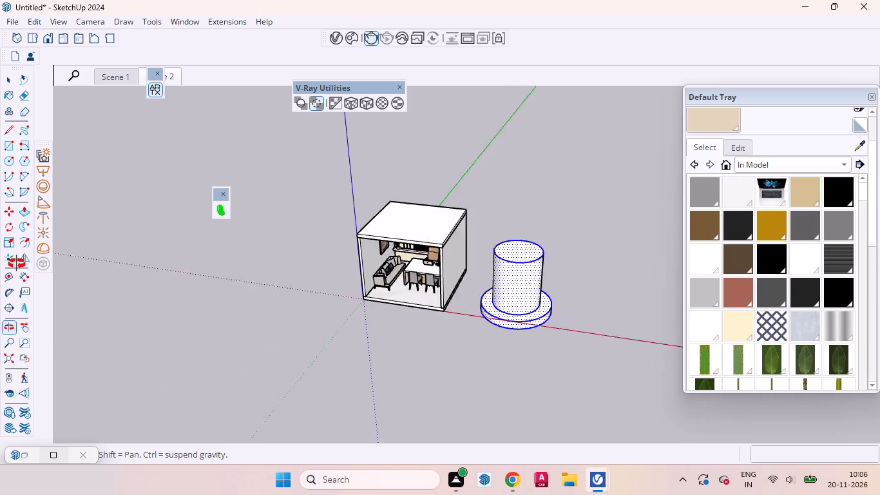
{"action": "middle_click_drag", "start_coordinate": [17, 264], "coordinate": [15, 264]}
{"action": "key", "text": "Delete"}
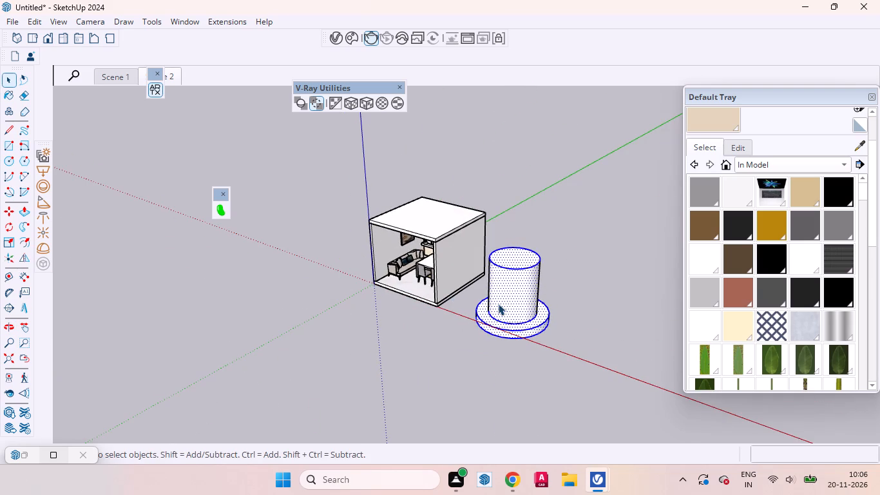
{"action": "key", "text": "Delete"}
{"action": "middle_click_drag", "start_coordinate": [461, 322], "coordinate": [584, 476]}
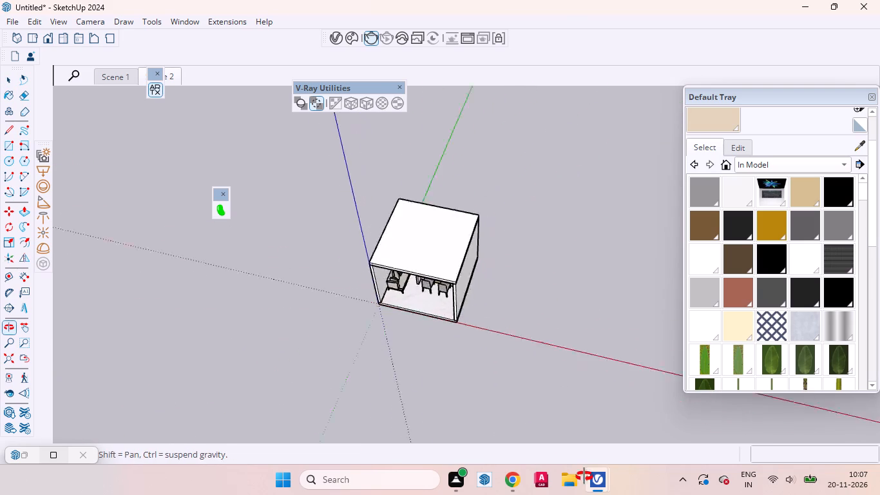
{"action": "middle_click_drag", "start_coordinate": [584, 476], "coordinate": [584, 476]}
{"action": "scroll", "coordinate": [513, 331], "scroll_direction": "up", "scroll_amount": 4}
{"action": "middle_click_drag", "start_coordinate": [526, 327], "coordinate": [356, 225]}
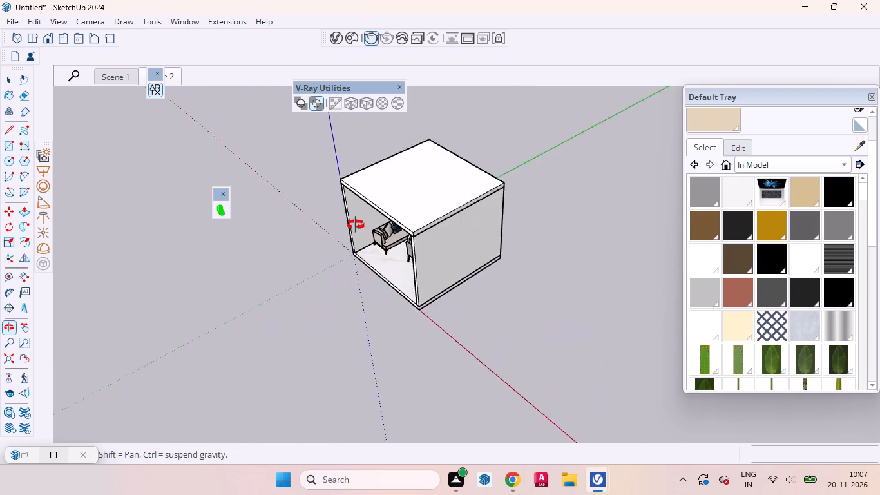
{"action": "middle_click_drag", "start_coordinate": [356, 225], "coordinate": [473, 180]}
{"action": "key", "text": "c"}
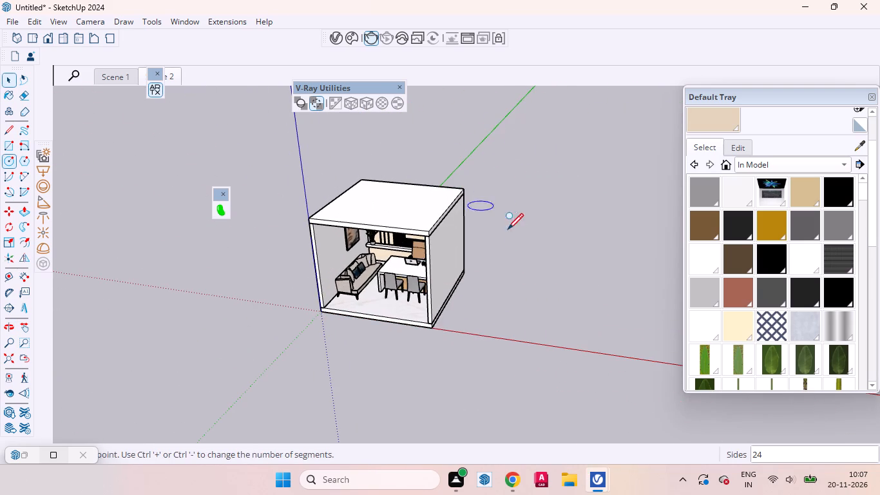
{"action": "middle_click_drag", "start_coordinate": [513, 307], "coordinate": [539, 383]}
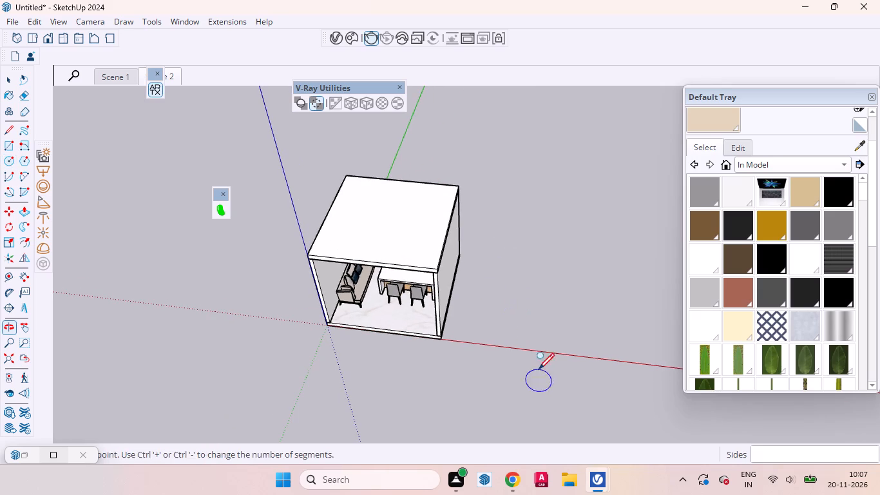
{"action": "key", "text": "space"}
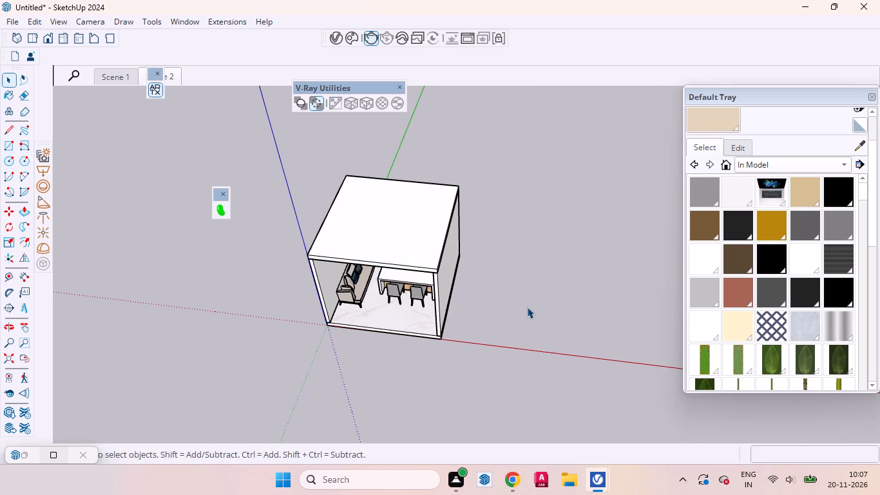
Draw a 5' by 5' square on the ground beside the room, with its first corner on the red axis.
{"action": "key", "text": "r"}
{"action": "left_click", "coordinate": [497, 345]}
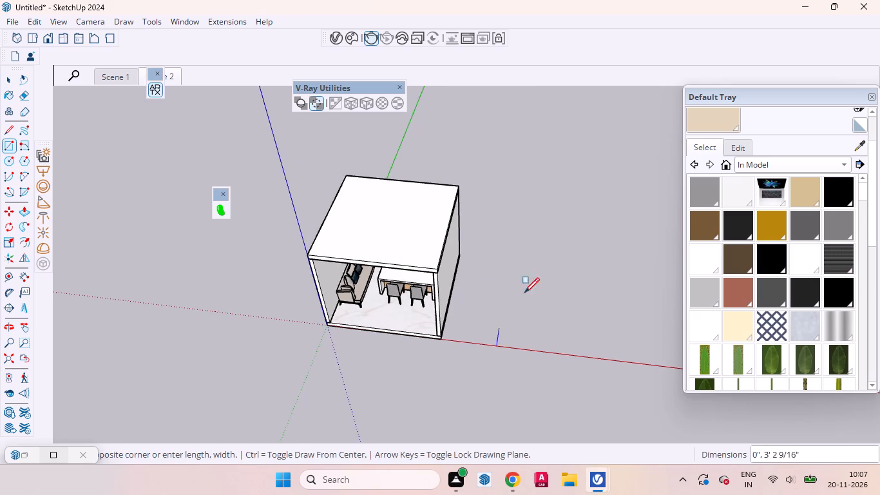
{"action": "type", "text": "5'"}
{"action": "type", "text": ",5'"}
{"action": "key", "text": "Return"}
{"action": "key", "text": "space"}
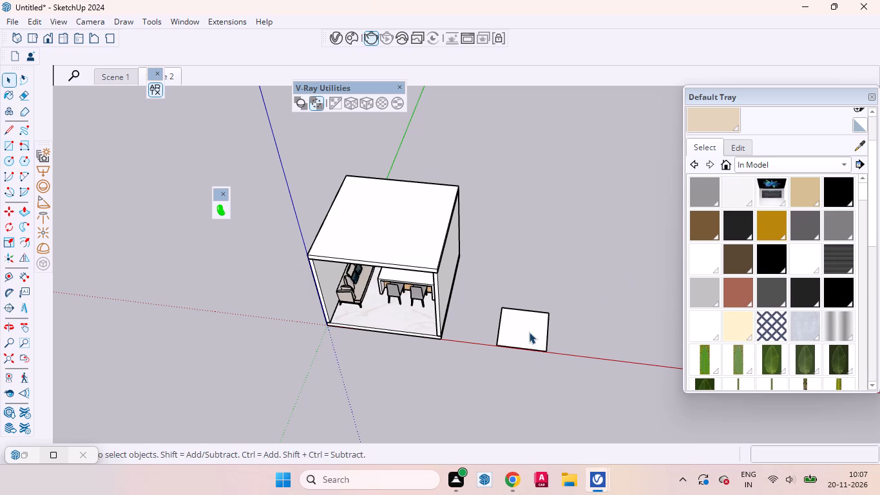
Place two perpendicular guide lines, each 2' 6" in from an edge of the square, crossing at its centre.
{"action": "middle_click_drag", "start_coordinate": [529, 332], "coordinate": [540, 409]}
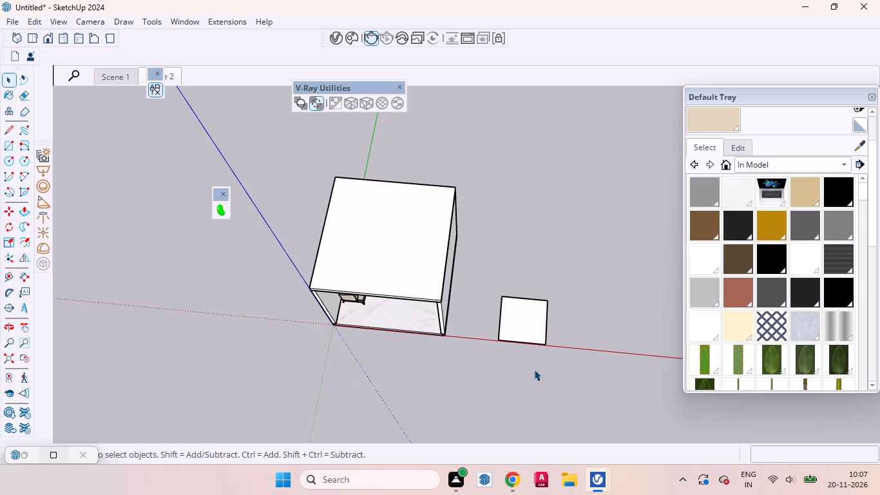
{"action": "key", "text": "t"}
{"action": "scroll", "coordinate": [512, 334], "scroll_direction": "up", "scroll_amount": 5}
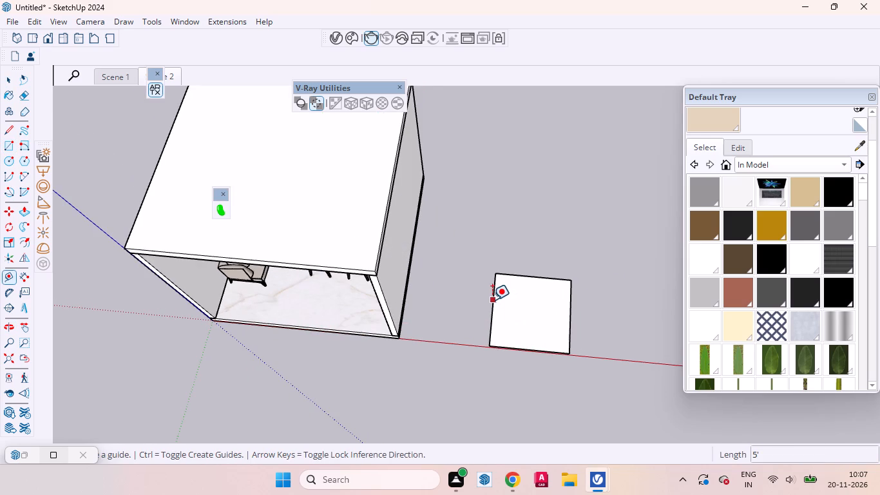
{"action": "left_click", "coordinate": [492, 300]}
{"action": "left_click", "coordinate": [534, 274]}
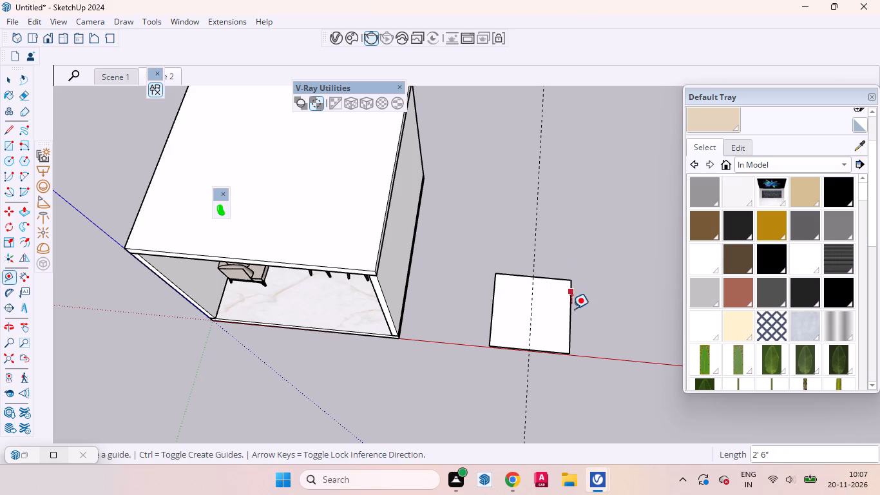
{"action": "middle_click_drag", "start_coordinate": [587, 330], "coordinate": [266, 350]}
{"action": "scroll", "coordinate": [266, 349], "scroll_direction": "up", "scroll_amount": 1}
{"action": "scroll", "coordinate": [397, 383], "scroll_direction": "up", "scroll_amount": 3}
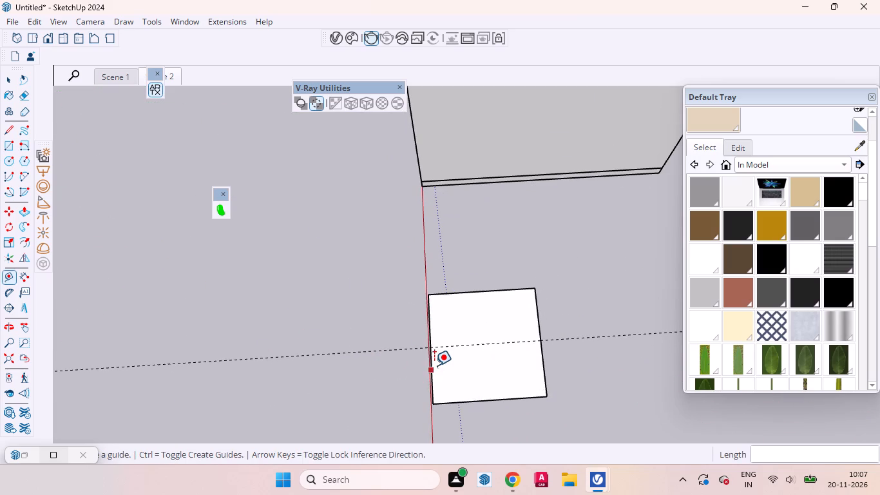
{"action": "left_click", "coordinate": [432, 362]}
{"action": "left_click", "coordinate": [478, 289]}
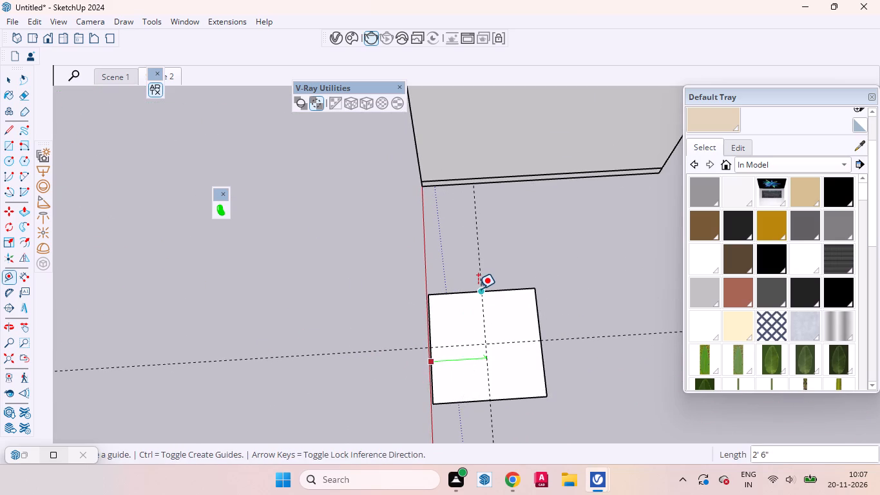
{"action": "key", "text": "space"}
Dismiss the Intel Rapid Storage Technology notification.
{"action": "middle_click_drag", "start_coordinate": [480, 348], "coordinate": [674, 351]}
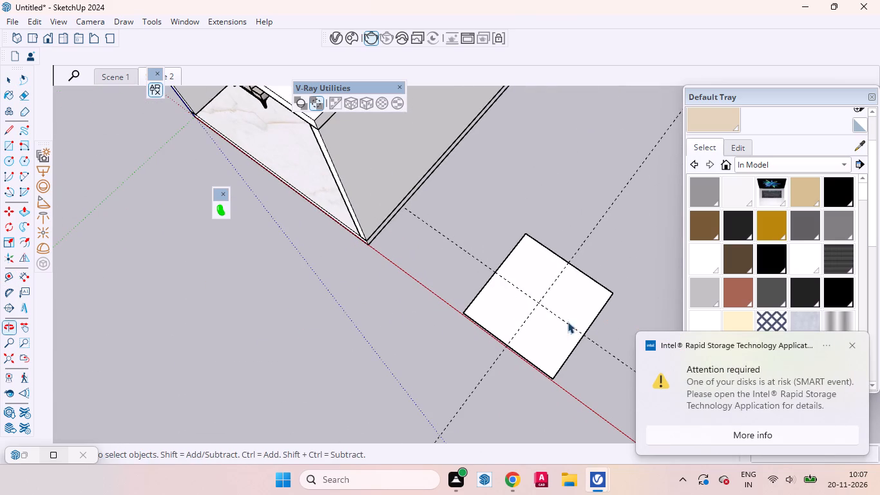
{"action": "left_click", "coordinate": [547, 326]}
{"action": "middle_click_drag", "start_coordinate": [531, 338], "coordinate": [606, 330]}
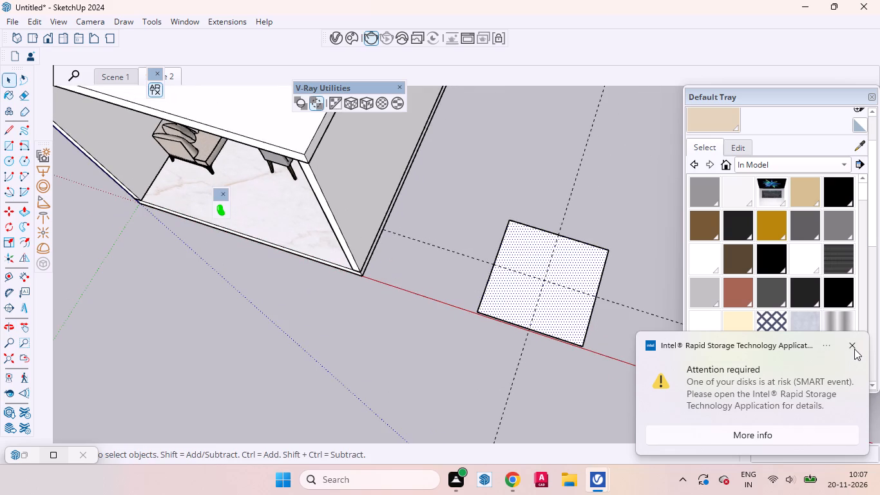
{"action": "left_click", "coordinate": [857, 349]}
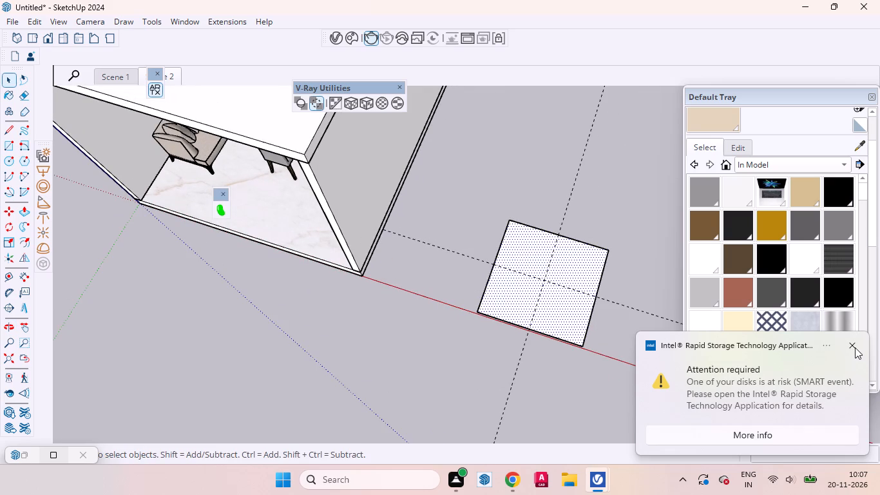
{"action": "left_click", "coordinate": [854, 346]}
Draw a 100-sided circle of 2' 6" radius inside the square, centred on the guides' intersection.
{"action": "scroll", "coordinate": [560, 293], "scroll_direction": "up", "scroll_amount": 4}
{"action": "scroll", "coordinate": [384, 298], "scroll_direction": "up", "scroll_amount": 1}
{"action": "scroll", "coordinate": [380, 302], "scroll_direction": "down", "scroll_amount": 2}
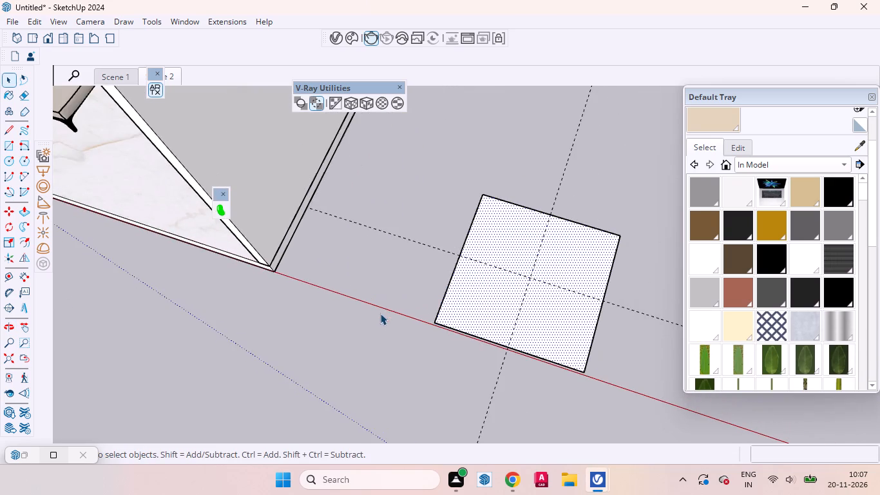
{"action": "middle_click_drag", "start_coordinate": [380, 316], "coordinate": [437, 334]}
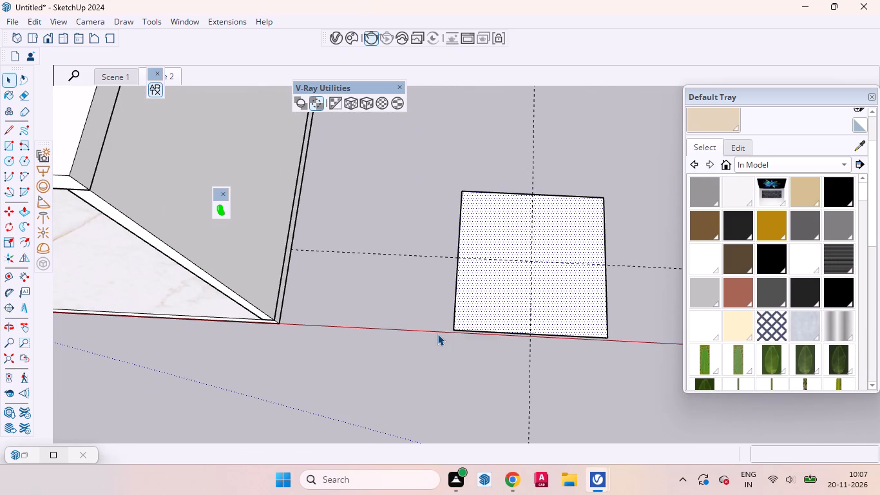
{"action": "key", "text": "c"}
{"action": "key", "text": "space"}
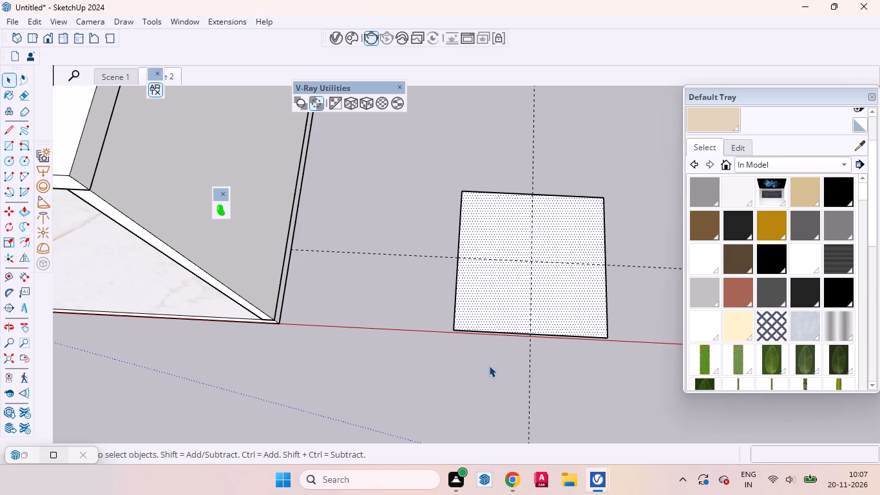
{"action": "type", "text": "c1"}
{"action": "key", "text": "0"}
{"action": "key", "text": "0"}
{"action": "key", "text": "Return"}
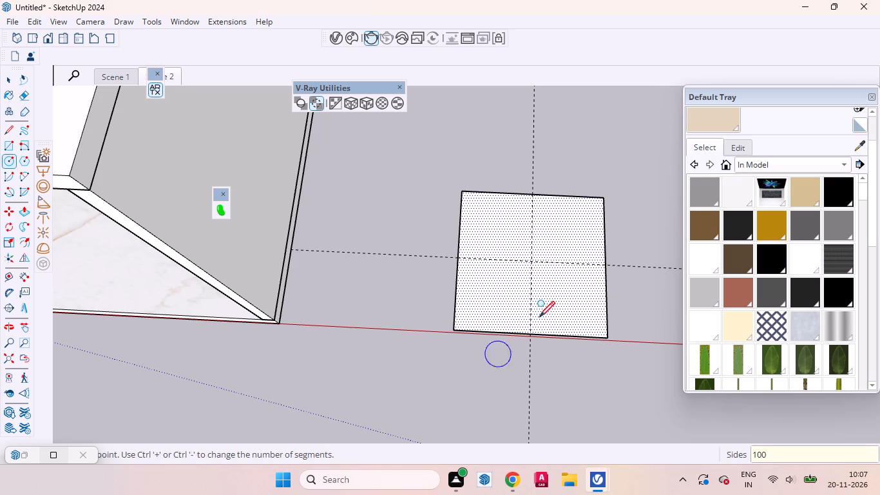
{"action": "left_click", "coordinate": [531, 262]}
{"action": "left_click", "coordinate": [535, 193]}
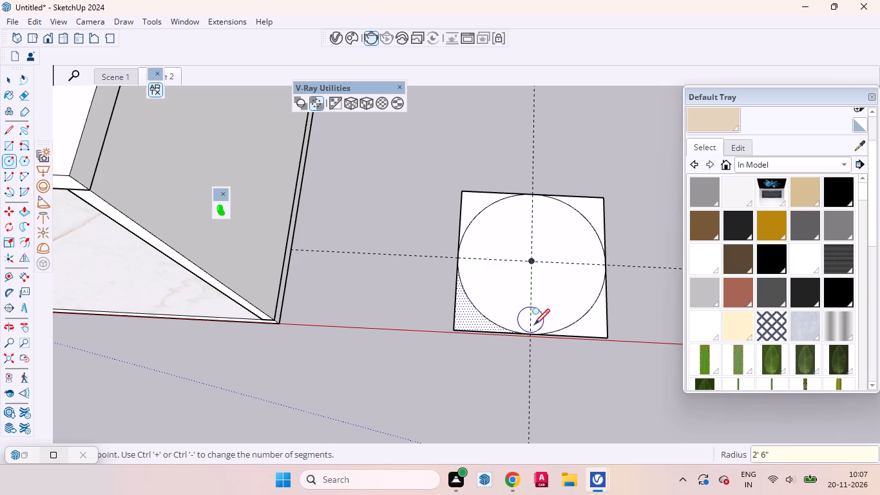
Extrude the circular face inside the square upward by about 2 1/4" to form a flat disc.
{"action": "key", "text": "space"}
{"action": "left_click", "coordinate": [569, 310]}
{"action": "left_click", "coordinate": [588, 322]}
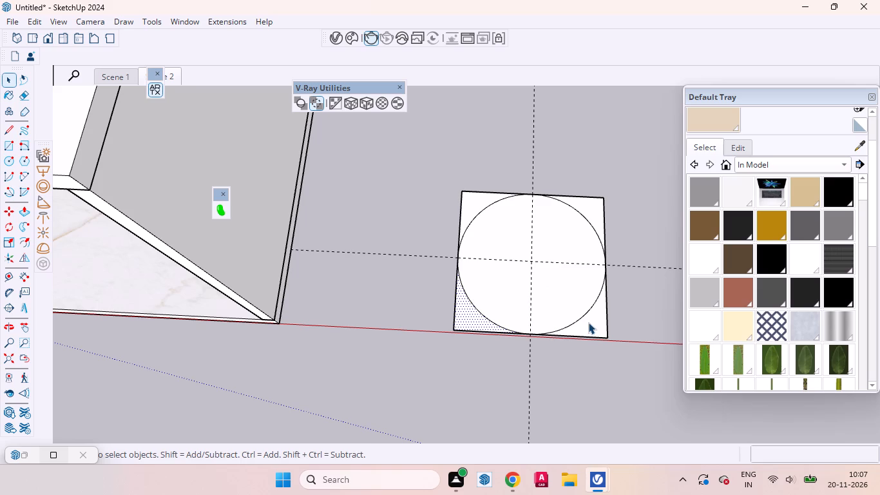
{"action": "left_click", "coordinate": [555, 226]}
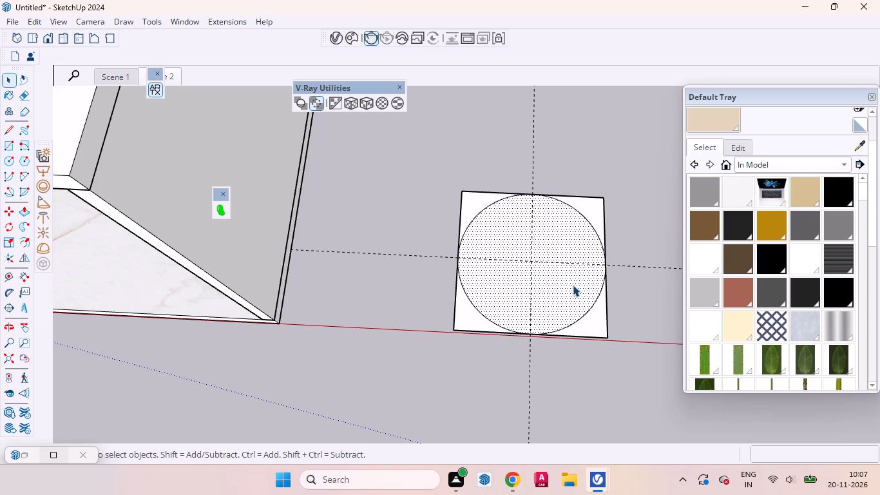
{"action": "key", "text": "p"}
{"action": "left_click", "coordinate": [551, 293]}
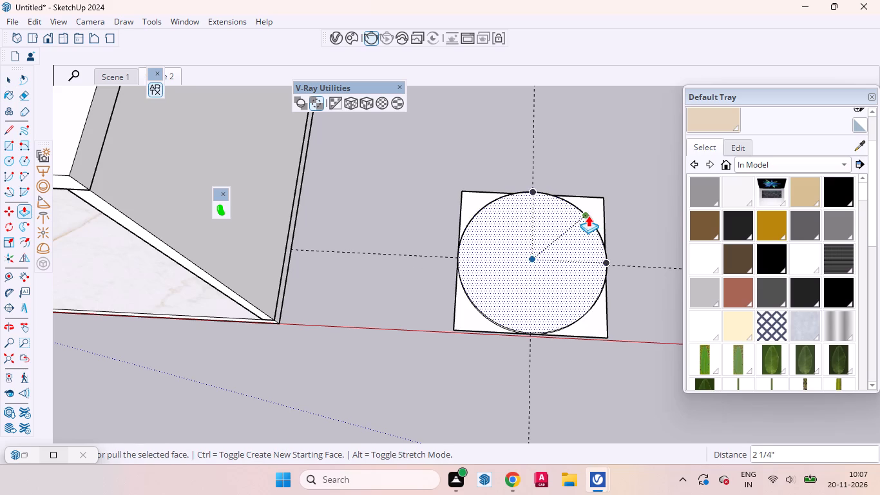
{"action": "left_click", "coordinate": [595, 204]}
{"action": "key", "text": "space"}
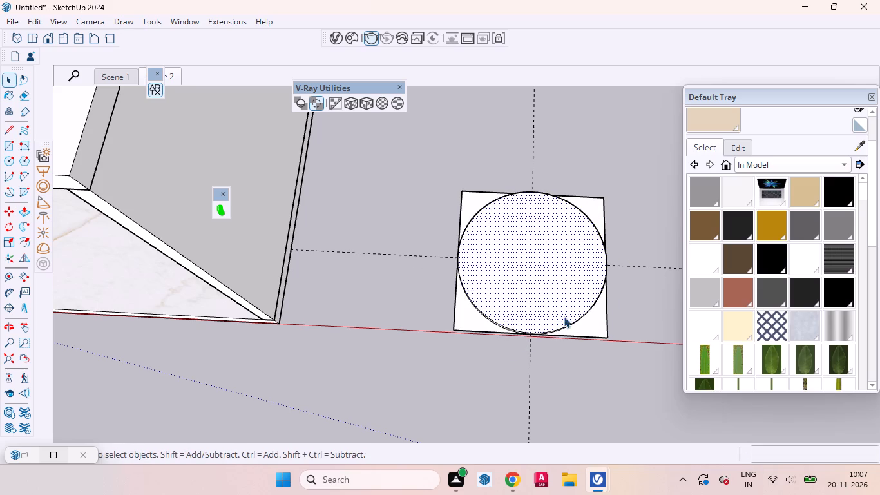
Delete the square's remaining edge segments around the disc, removing its corner faces so that only the disc is left.
{"action": "middle_click_drag", "start_coordinate": [546, 318], "coordinate": [571, 122]}
{"action": "scroll", "coordinate": [570, 263], "scroll_direction": "up", "scroll_amount": 4}
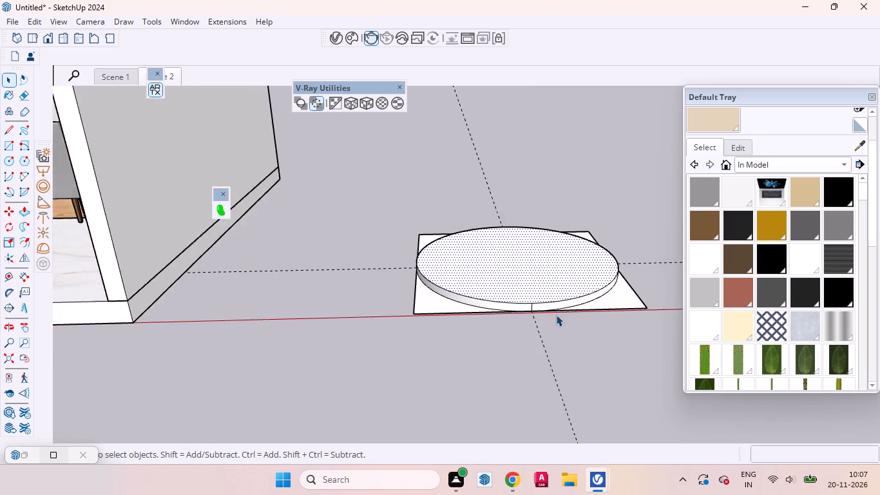
{"action": "scroll", "coordinate": [556, 315], "scroll_direction": "up", "scroll_amount": 2}
{"action": "middle_click_drag", "start_coordinate": [556, 289], "coordinate": [555, 425]}
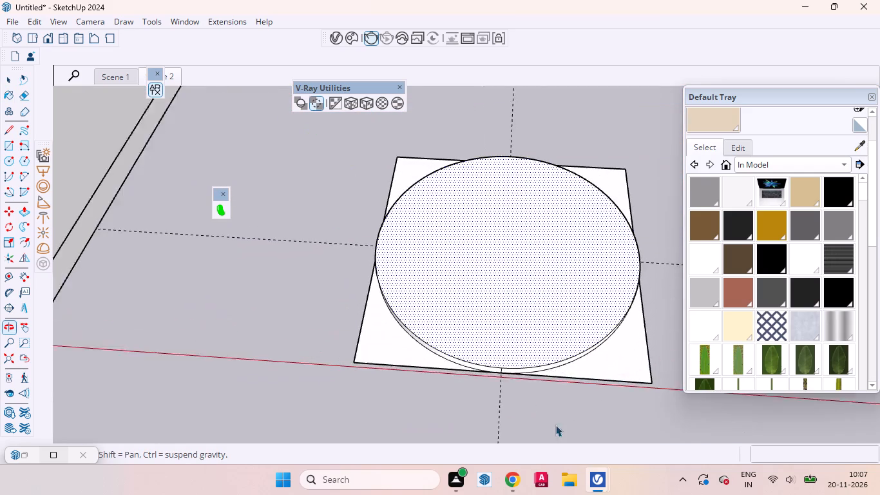
{"action": "middle_click_drag", "start_coordinate": [555, 425], "coordinate": [537, 423]}
{"action": "left_click", "coordinate": [620, 378]}
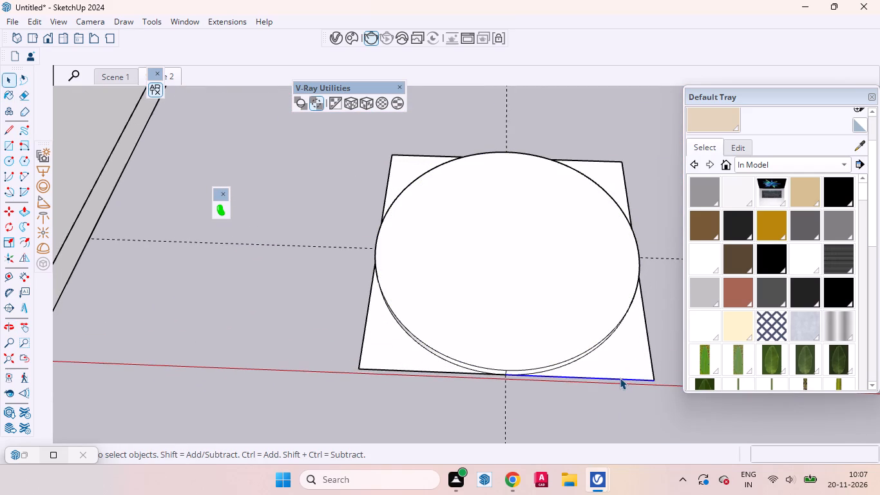
{"action": "key", "text": "Delete"}
{"action": "left_click", "coordinate": [648, 340]}
{"action": "key", "text": "Delete"}
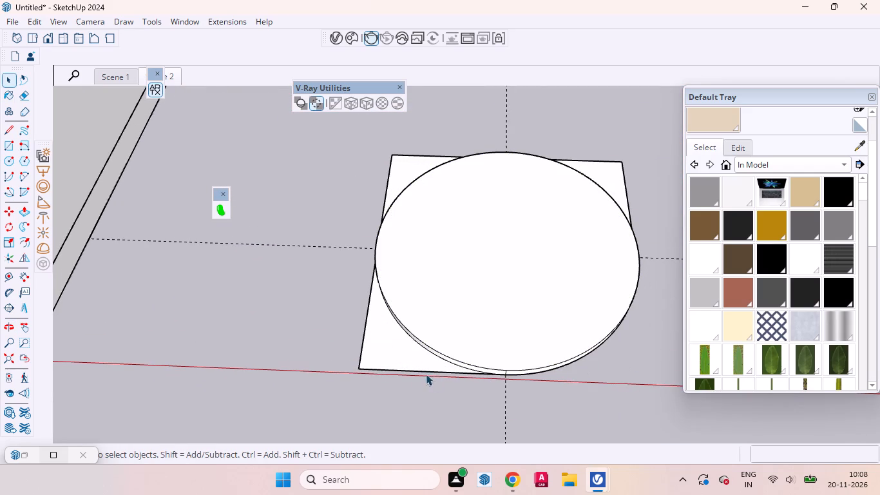
{"action": "left_click", "coordinate": [412, 370]}
{"action": "key", "text": "Delete"}
{"action": "left_click", "coordinate": [363, 342]}
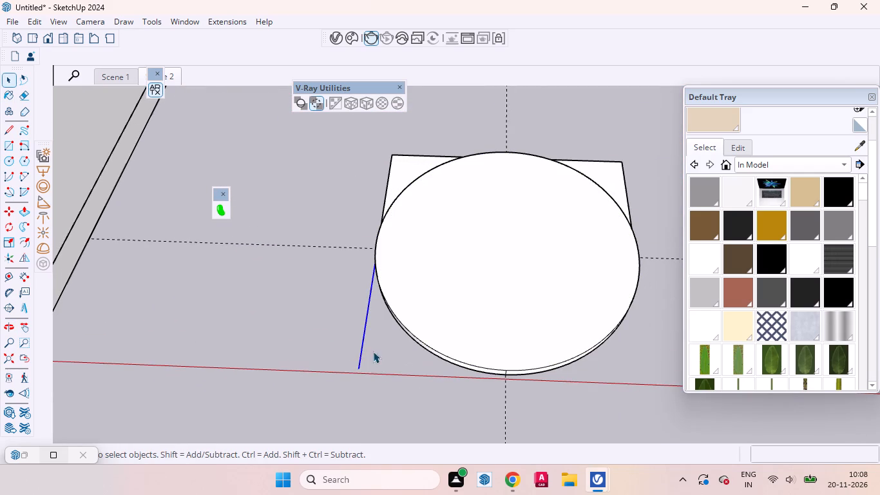
{"action": "key", "text": "Delete"}
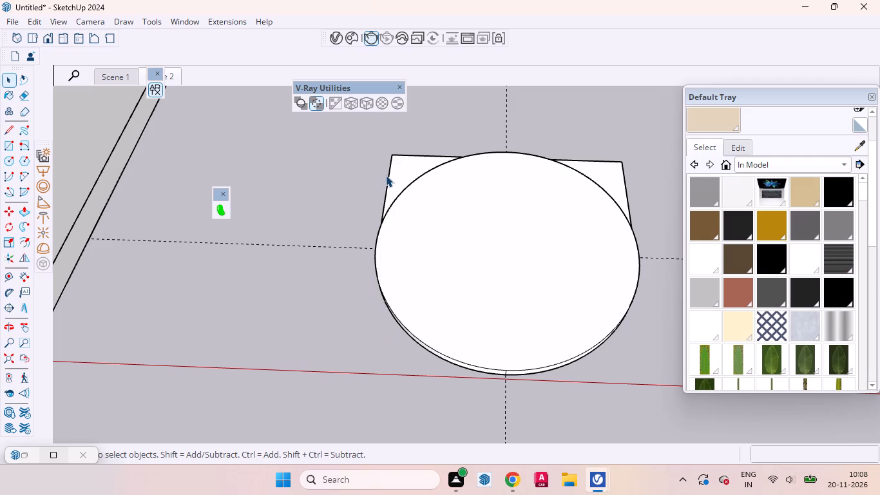
{"action": "left_click", "coordinate": [388, 175]}
{"action": "key", "text": "Delete"}
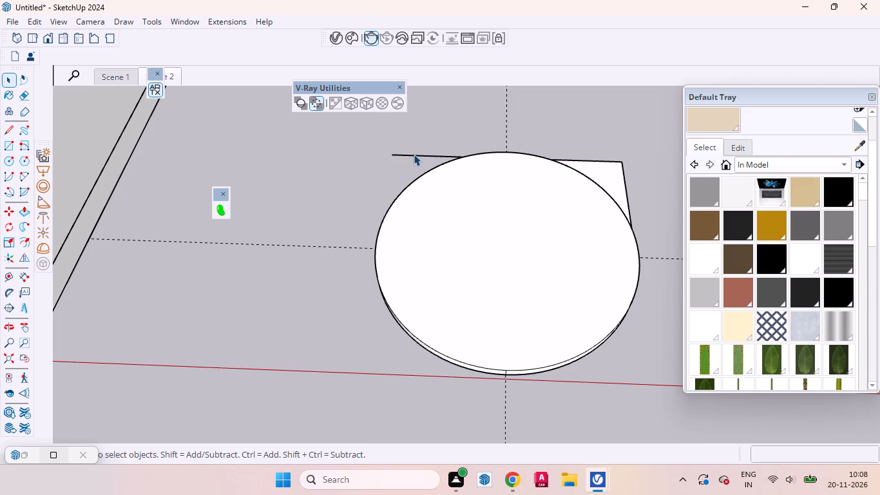
{"action": "left_click", "coordinate": [414, 154]}
{"action": "key", "text": "Delete"}
{"action": "left_click", "coordinate": [610, 161]}
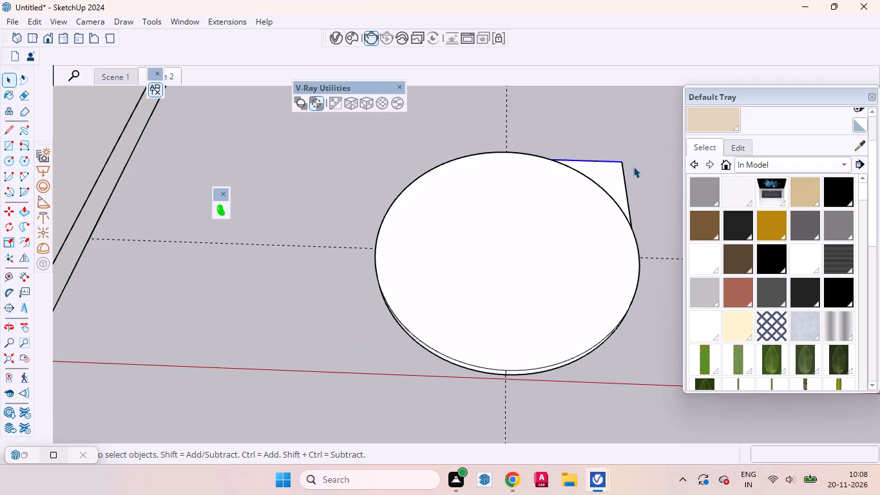
{"action": "key", "text": "Delete"}
{"action": "left_click", "coordinate": [624, 174]}
{"action": "key", "text": "Delete"}
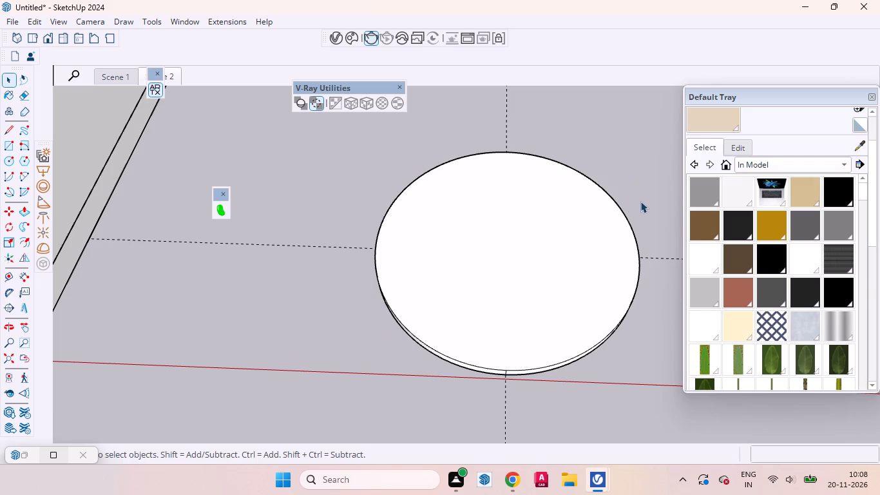
Push/Pull a copy of the disc's top face down 2 1/4" to close its open underside, keeping the original top face.
{"action": "middle_click_drag", "start_coordinate": [631, 319], "coordinate": [383, 90]}
{"action": "middle_click_drag", "start_coordinate": [435, 242], "coordinate": [439, 224]}
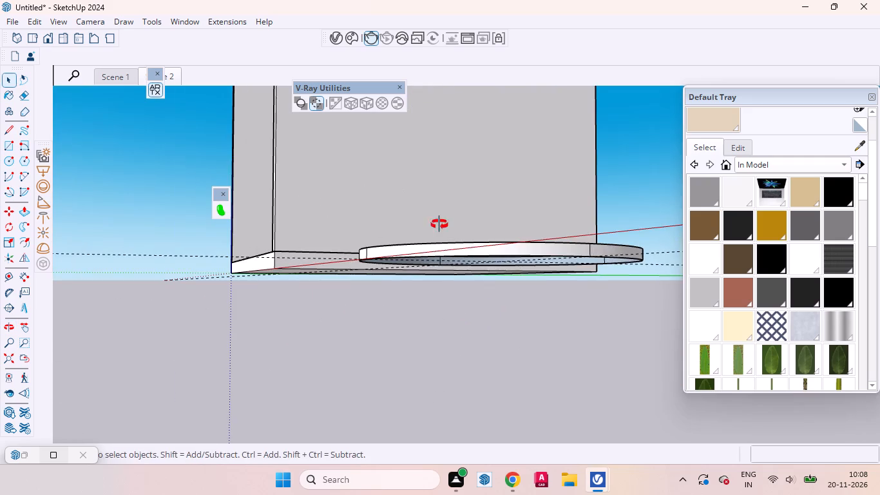
{"action": "middle_click_drag", "start_coordinate": [439, 224], "coordinate": [706, 428]}
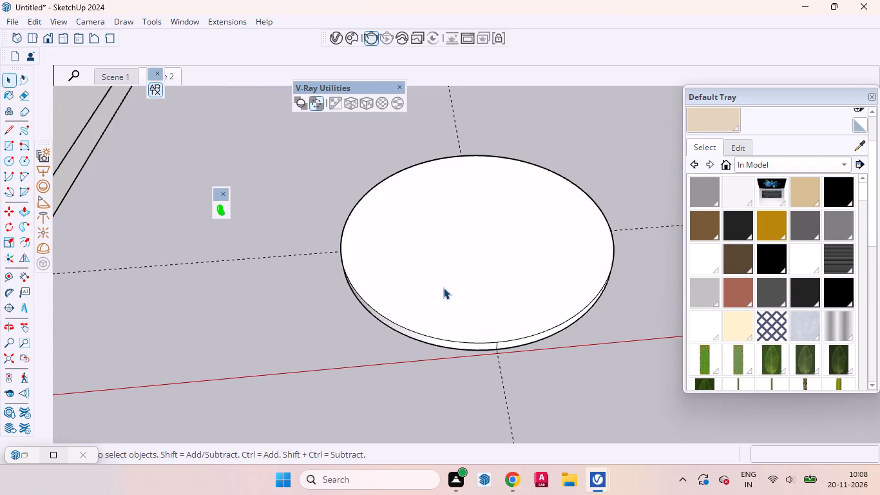
{"action": "left_click", "coordinate": [446, 286]}
{"action": "middle_click_drag", "start_coordinate": [510, 307], "coordinate": [500, 209]}
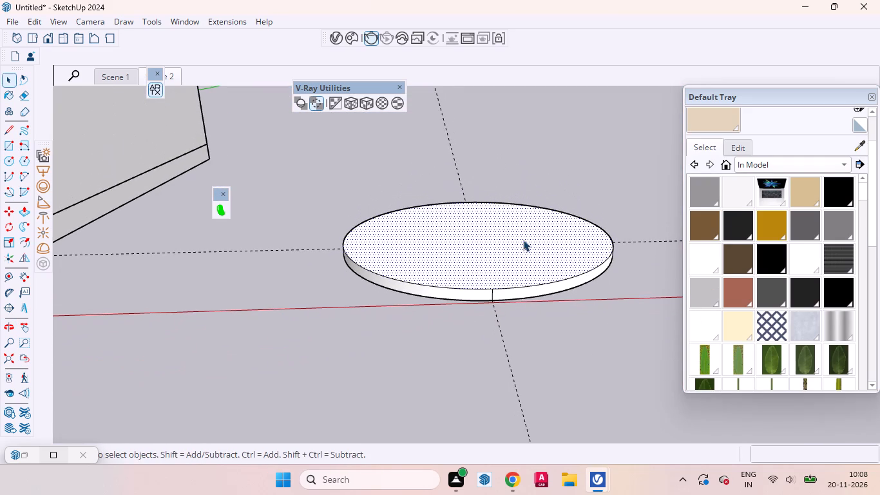
{"action": "key", "text": "p"}
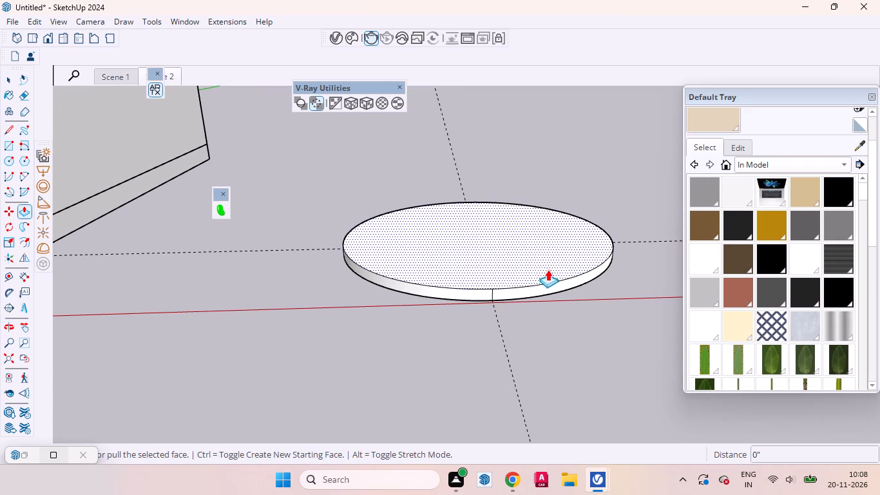
{"action": "middle_click_drag", "start_coordinate": [563, 294], "coordinate": [524, 202]}
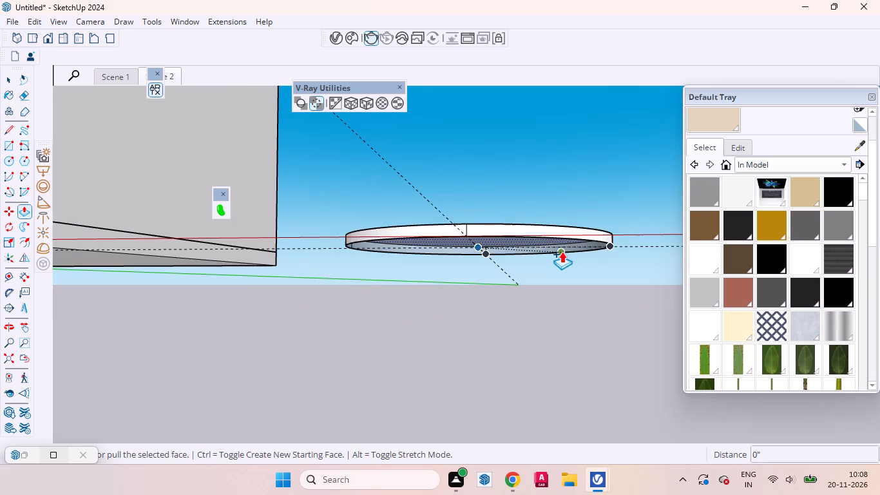
{"action": "scroll", "coordinate": [566, 211], "scroll_direction": "up", "scroll_amount": 2}
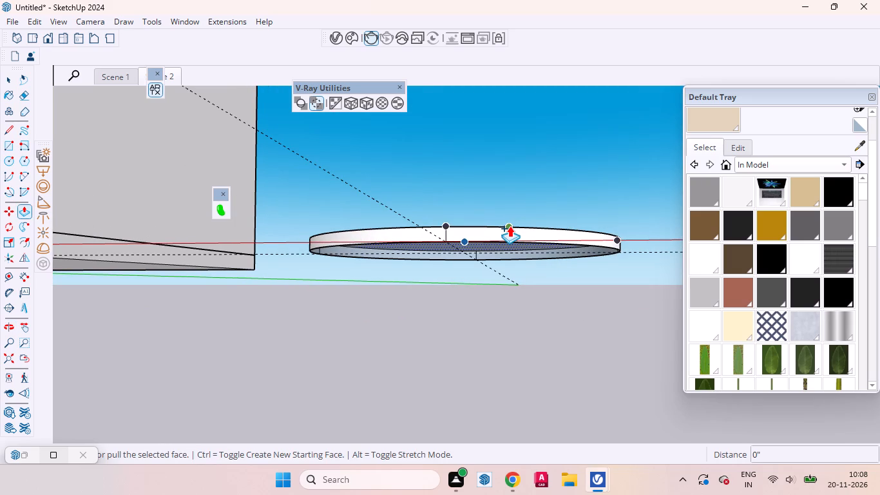
{"action": "left_click", "coordinate": [510, 226]}
{"action": "left_click", "coordinate": [510, 239]}
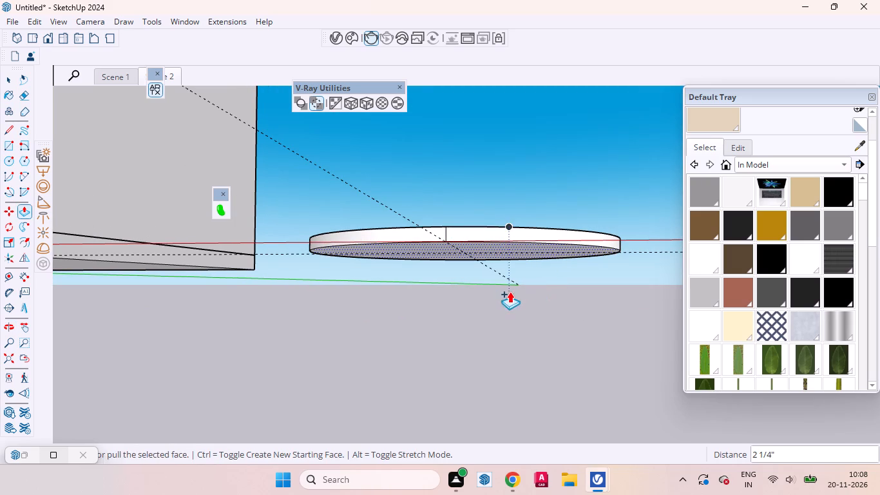
{"action": "key", "text": "space"}
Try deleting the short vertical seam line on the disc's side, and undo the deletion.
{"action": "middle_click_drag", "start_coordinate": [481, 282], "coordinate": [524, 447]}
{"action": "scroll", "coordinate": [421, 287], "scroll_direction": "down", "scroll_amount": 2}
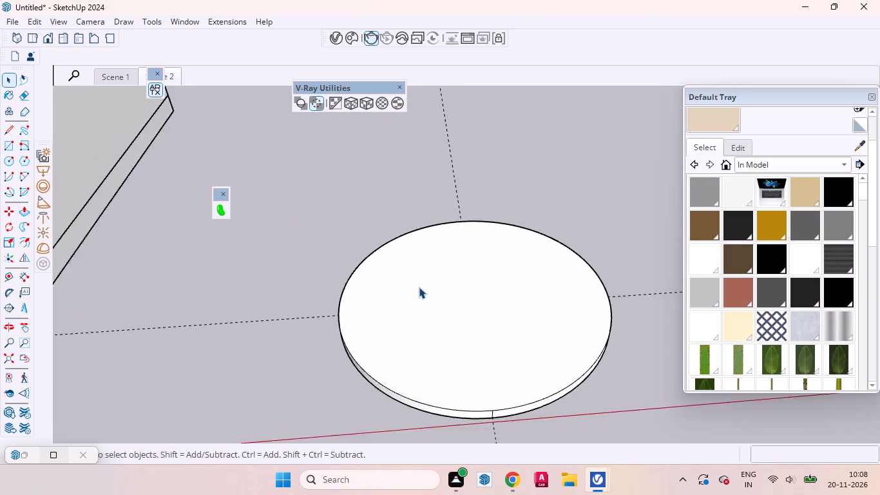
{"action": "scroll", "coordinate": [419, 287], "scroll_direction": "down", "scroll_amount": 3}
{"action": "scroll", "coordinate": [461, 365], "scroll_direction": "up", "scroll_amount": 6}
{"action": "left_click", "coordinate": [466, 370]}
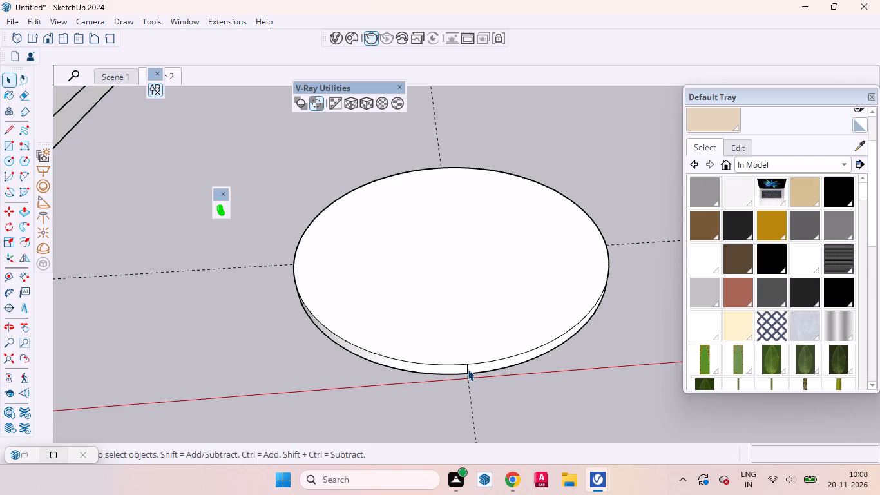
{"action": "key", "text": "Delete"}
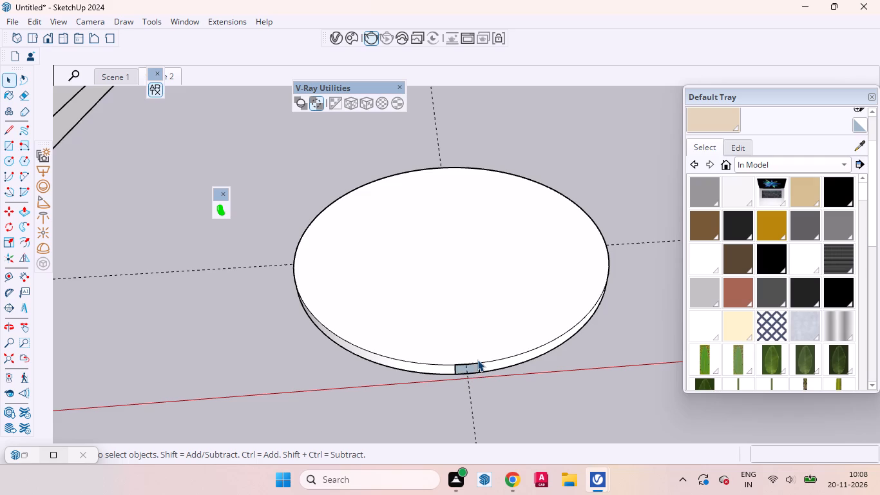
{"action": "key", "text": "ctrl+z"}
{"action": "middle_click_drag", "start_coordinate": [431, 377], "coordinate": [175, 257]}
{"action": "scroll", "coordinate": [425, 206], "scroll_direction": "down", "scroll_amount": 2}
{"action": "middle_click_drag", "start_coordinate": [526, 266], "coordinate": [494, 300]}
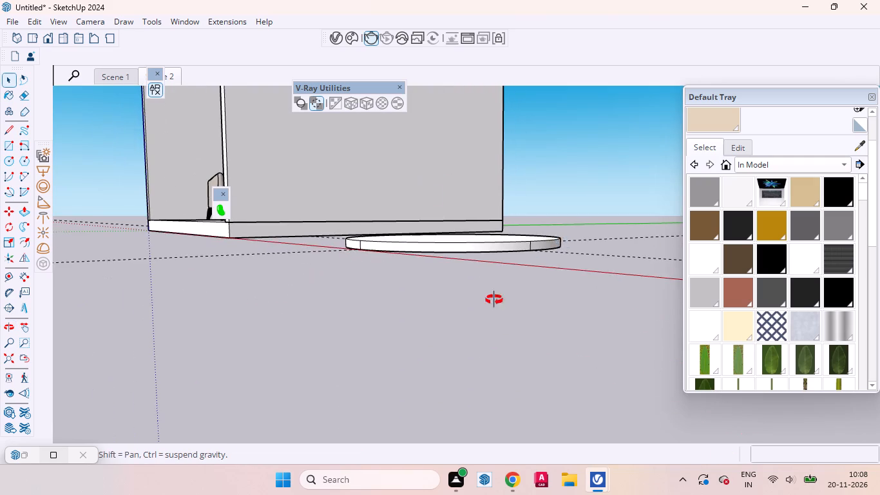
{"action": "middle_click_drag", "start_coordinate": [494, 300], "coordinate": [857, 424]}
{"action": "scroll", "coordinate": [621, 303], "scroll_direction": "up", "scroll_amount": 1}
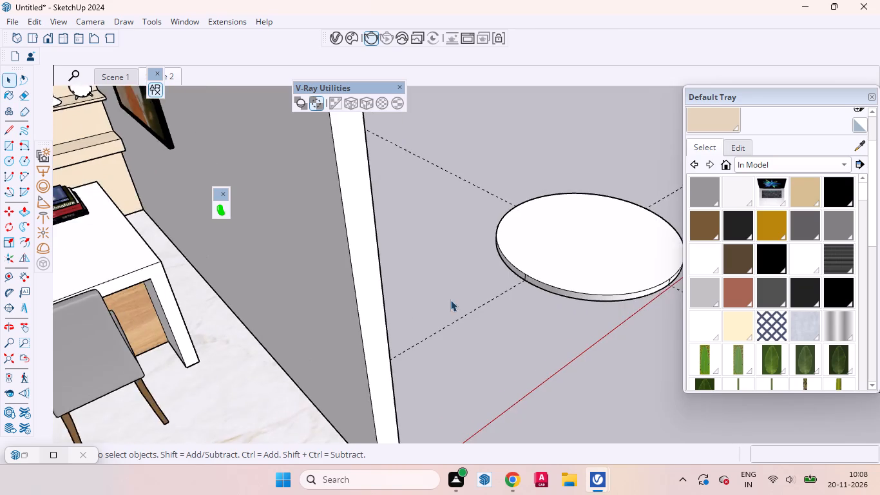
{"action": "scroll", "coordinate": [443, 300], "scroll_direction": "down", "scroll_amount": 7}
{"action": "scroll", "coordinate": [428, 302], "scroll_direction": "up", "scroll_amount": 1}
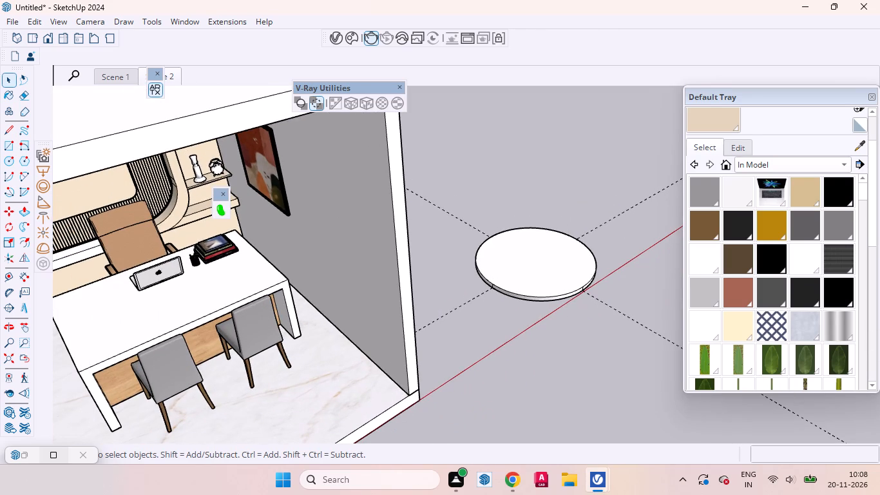
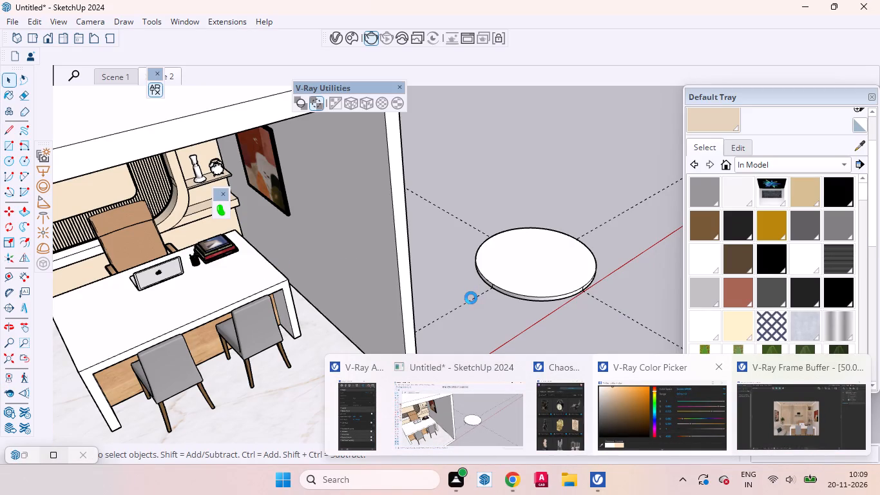
Close the V-Ray Color Picker window.
{"action": "left_click", "coordinate": [716, 366]}
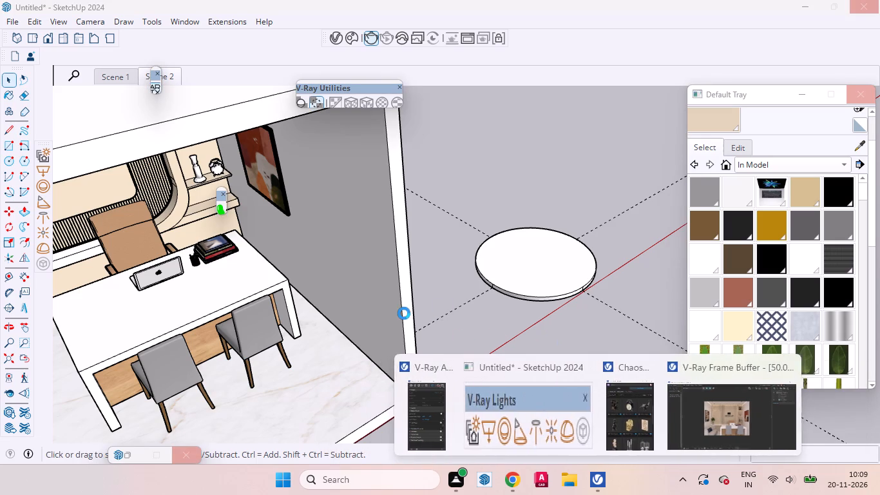
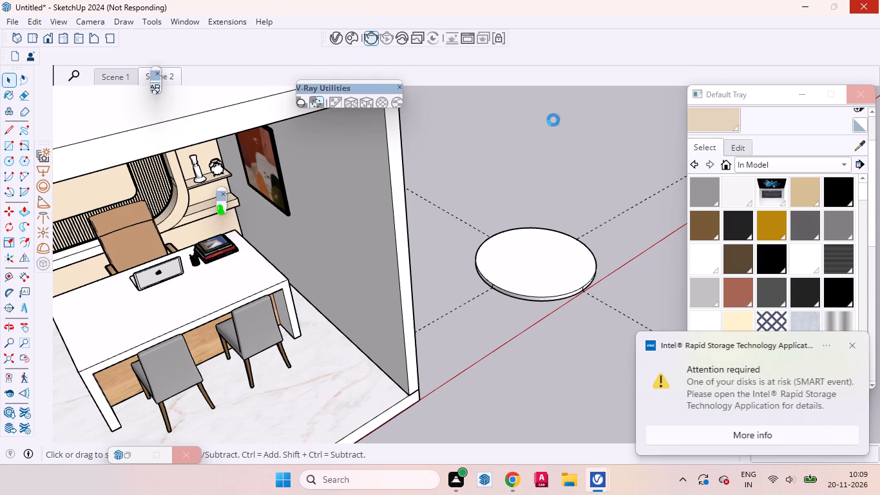
Dismiss the Intel Rapid Storage Technology disk notification.
{"action": "left_click", "coordinate": [853, 345]}
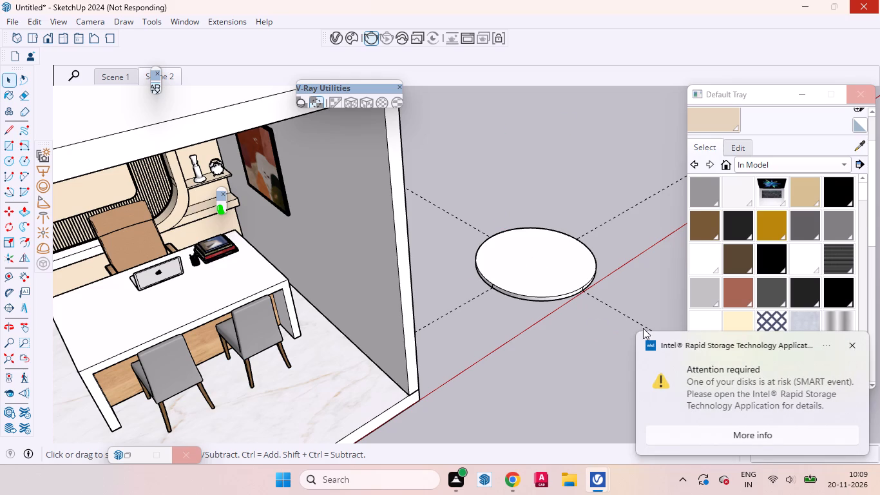